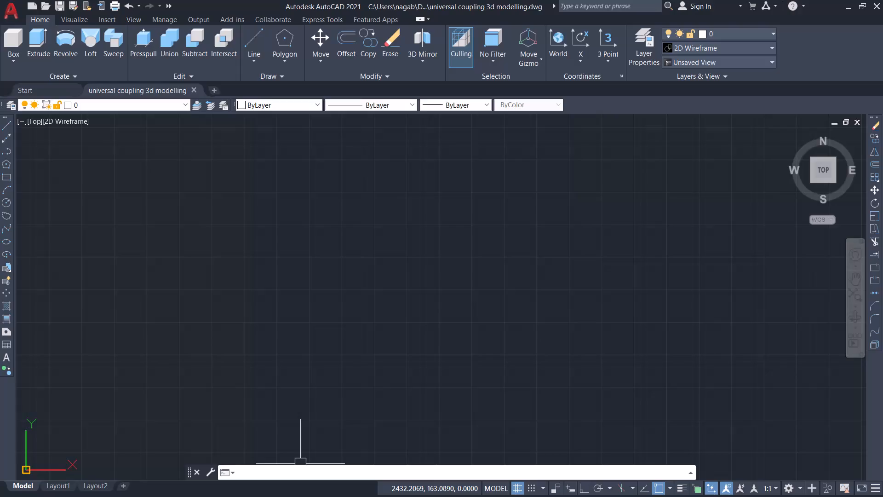
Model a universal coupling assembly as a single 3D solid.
Turn on command log file recording with LOGFILEON.
{"action": "type", "text": "log"}
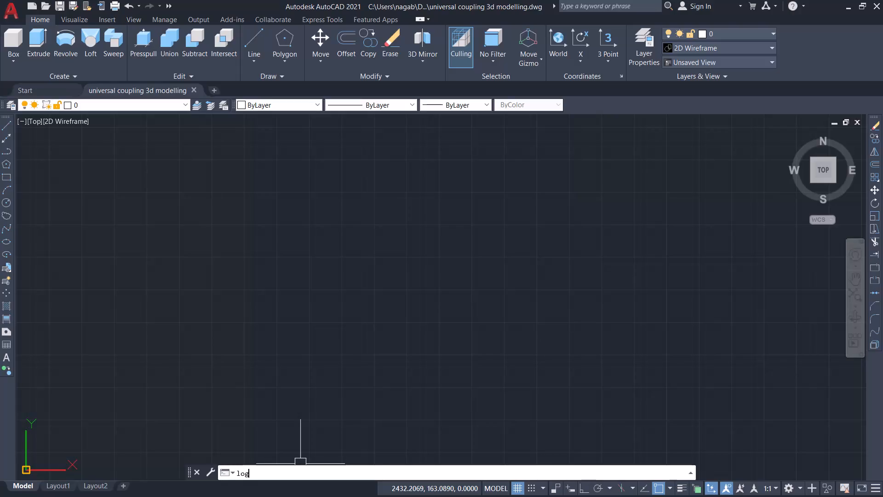
{"action": "key", "text": "f"}
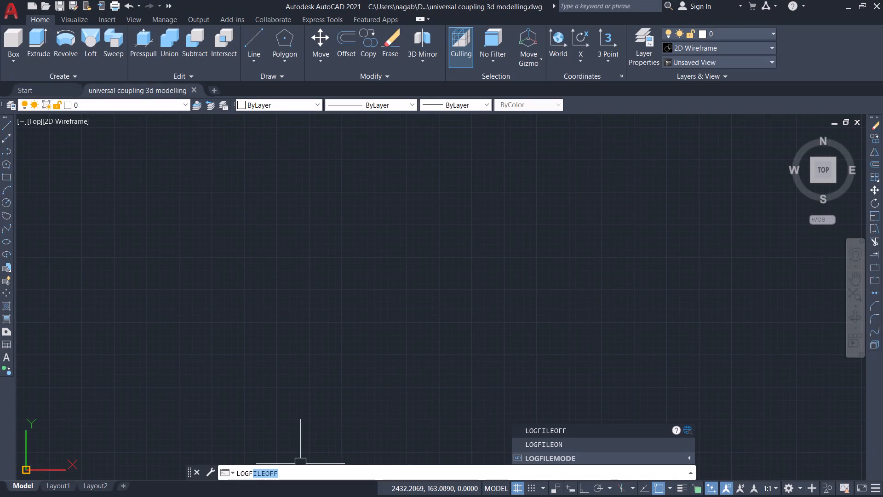
{"action": "left_click", "coordinate": [558, 442]}
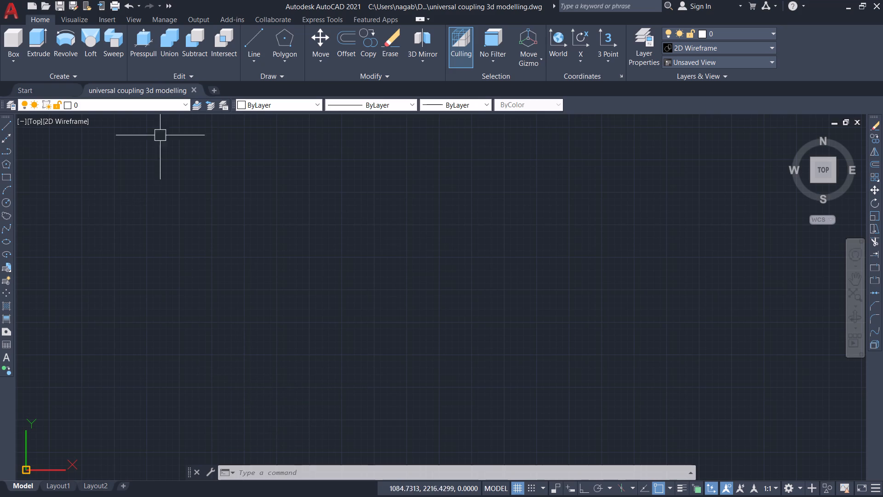
In the SW Isometric home view, create a solid cylinder with its base near the origin, diameter 32 and height 56.
{"action": "left_click", "coordinate": [14, 55]}
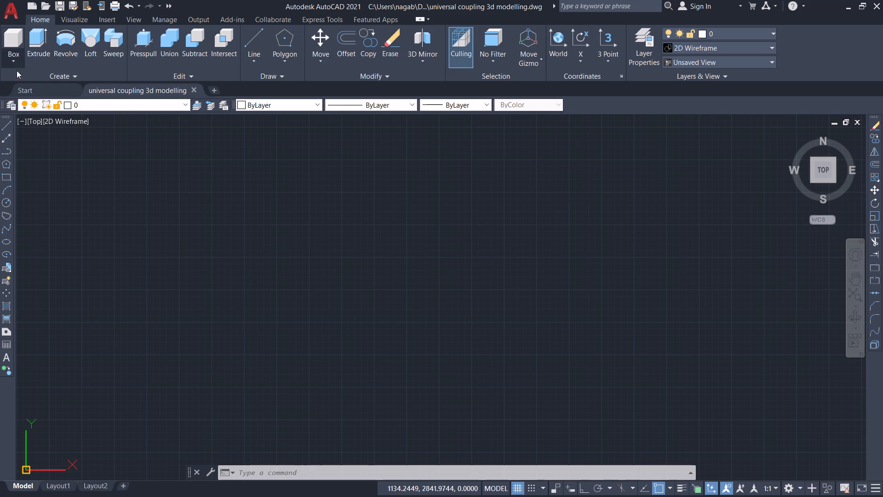
{"action": "left_click", "coordinate": [23, 103]}
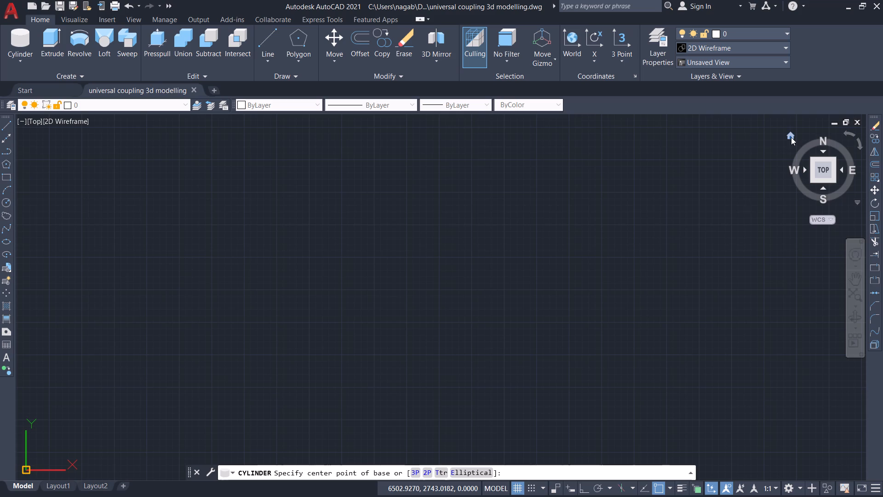
{"action": "left_click", "coordinate": [791, 137]}
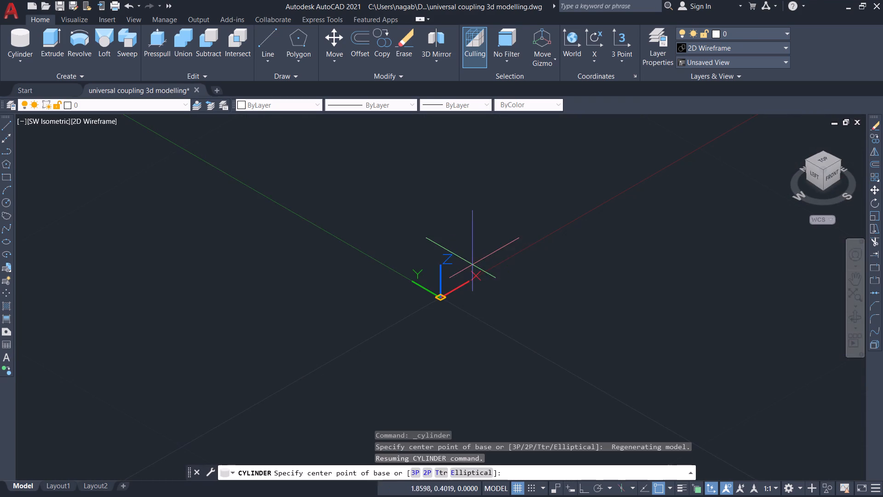
{"action": "scroll", "coordinate": [463, 225], "scroll_direction": "down", "scroll_amount": 1}
{"action": "scroll", "coordinate": [457, 229], "scroll_direction": "up", "scroll_amount": 3}
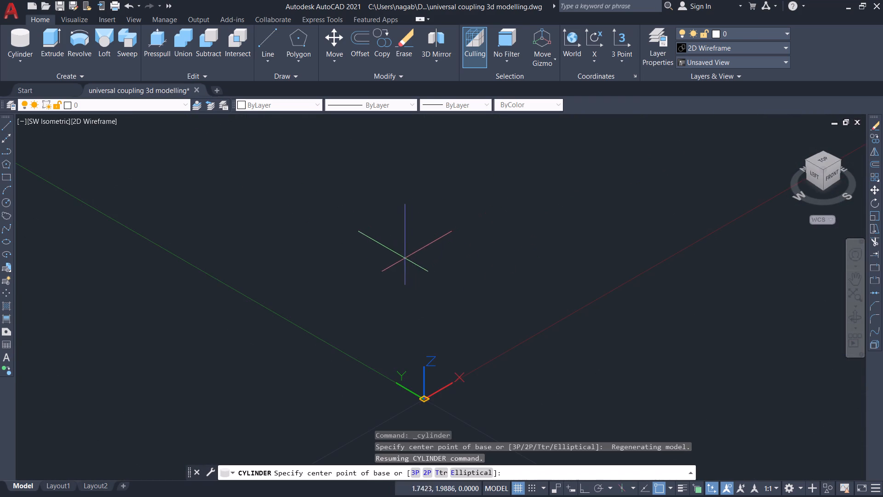
{"action": "scroll", "coordinate": [424, 258], "scroll_direction": "up", "scroll_amount": 4}
{"action": "scroll", "coordinate": [424, 258], "scroll_direction": "down", "scroll_amount": 6}
{"action": "scroll", "coordinate": [517, 230], "scroll_direction": "up", "scroll_amount": 3}
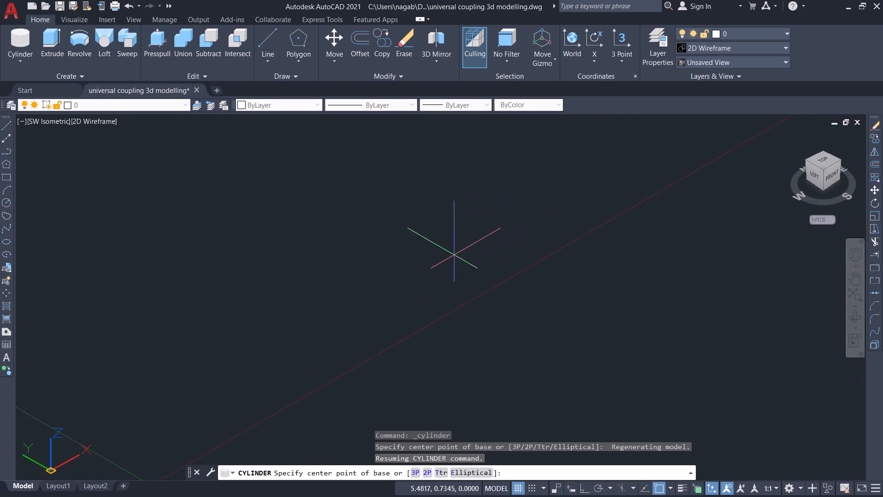
{"action": "scroll", "coordinate": [385, 284], "scroll_direction": "down", "scroll_amount": 2}
{"action": "left_click", "coordinate": [361, 253]}
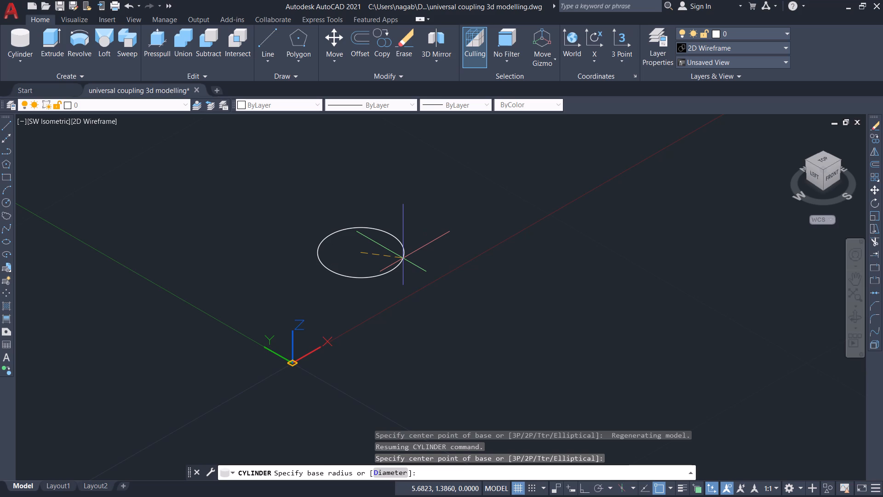
{"action": "key", "text": "d"}
{"action": "key", "text": "Return"}
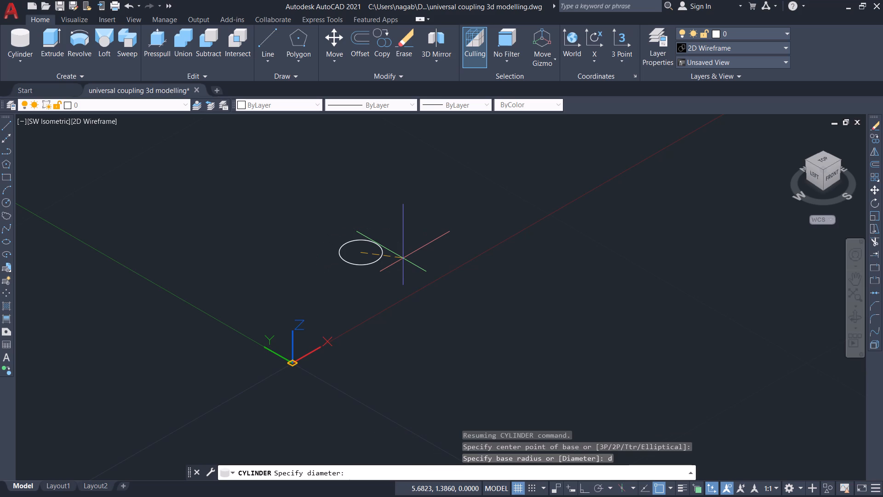
{"action": "type", "text": "32"}
{"action": "key", "text": "Return"}
{"action": "scroll", "coordinate": [420, 248], "scroll_direction": "down", "scroll_amount": 3}
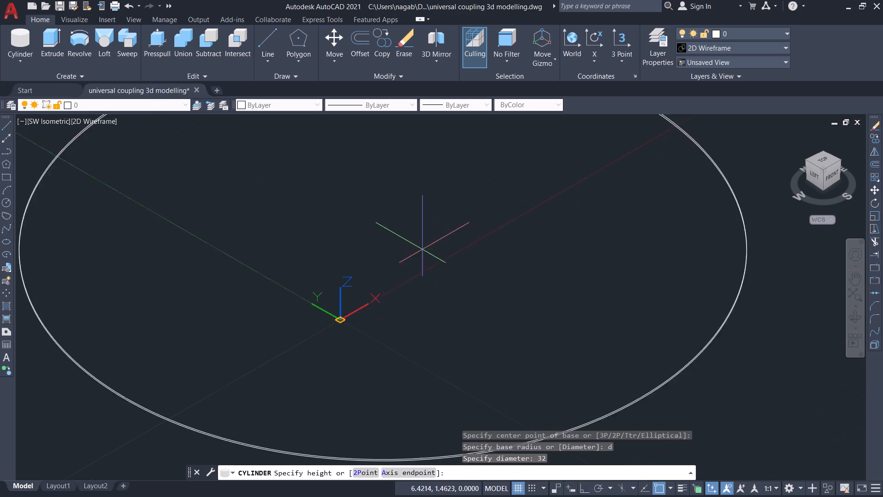
{"action": "scroll", "coordinate": [429, 258], "scroll_direction": "down", "scroll_amount": 2}
{"action": "scroll", "coordinate": [432, 209], "scroll_direction": "down", "scroll_amount": 1}
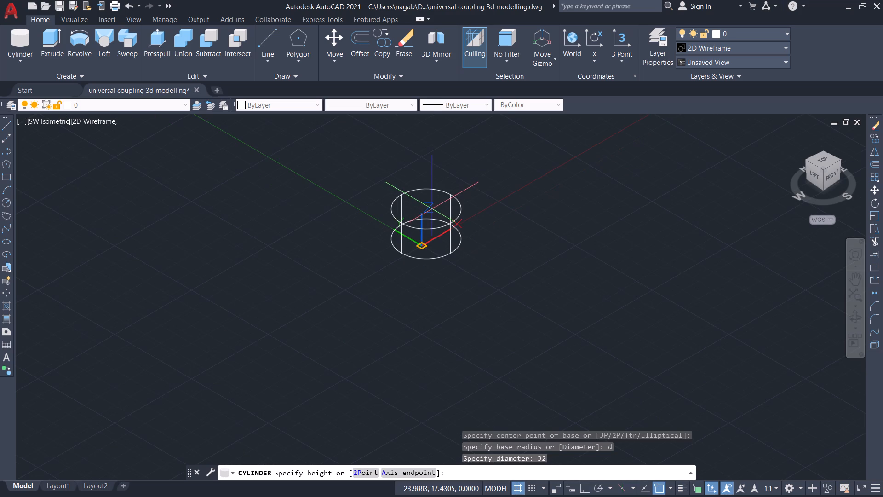
{"action": "middle_click_drag", "start_coordinate": [432, 209], "coordinate": [390, 303]}
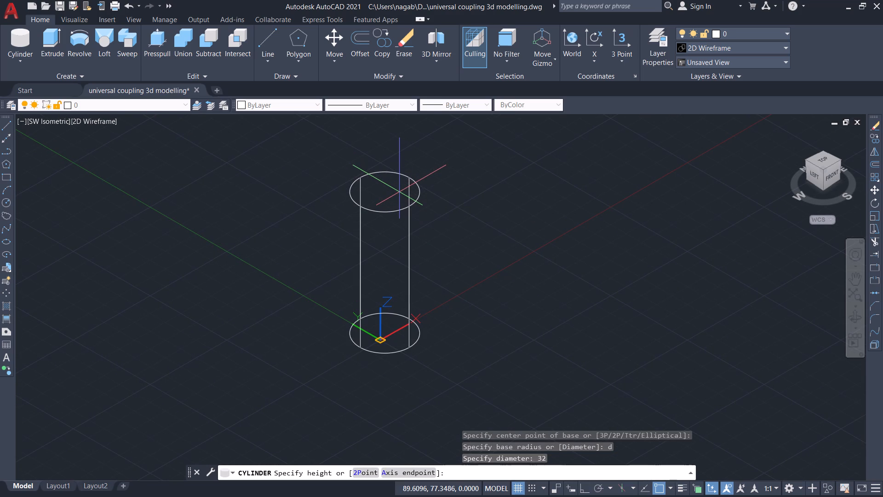
{"action": "type", "text": "56"}
{"action": "key", "text": "Return"}
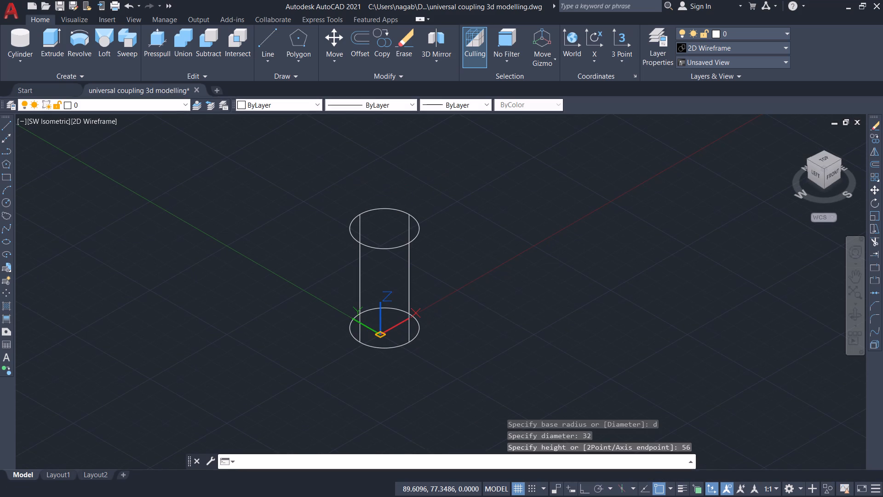
{"action": "scroll", "coordinate": [398, 285], "scroll_direction": "down", "scroll_amount": 1}
{"action": "scroll", "coordinate": [397, 283], "scroll_direction": "up", "scroll_amount": 1}
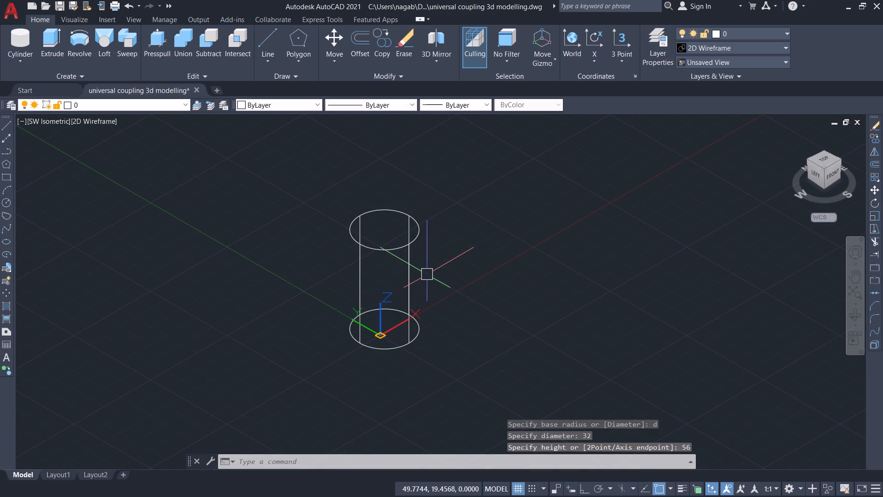
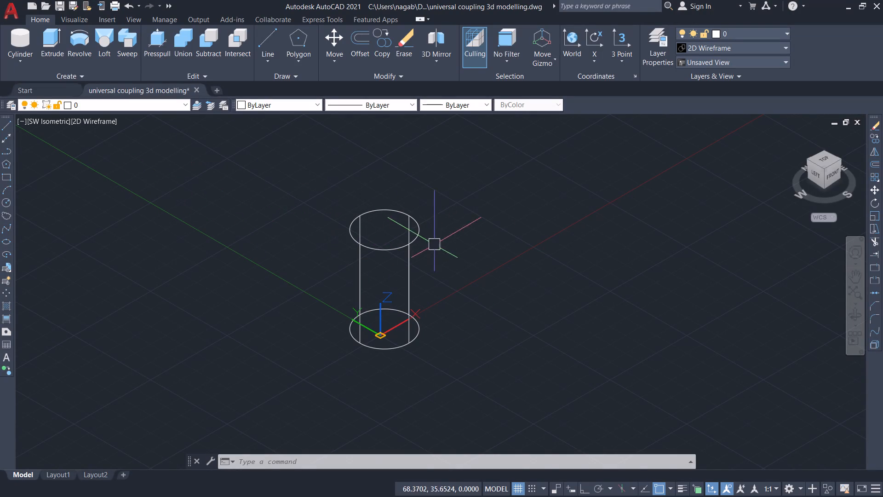
Draw a circle of diameter 16 centred on the base of the solid cylinder.
{"action": "middle_click_drag", "start_coordinate": [491, 259], "coordinate": [477, 265]}
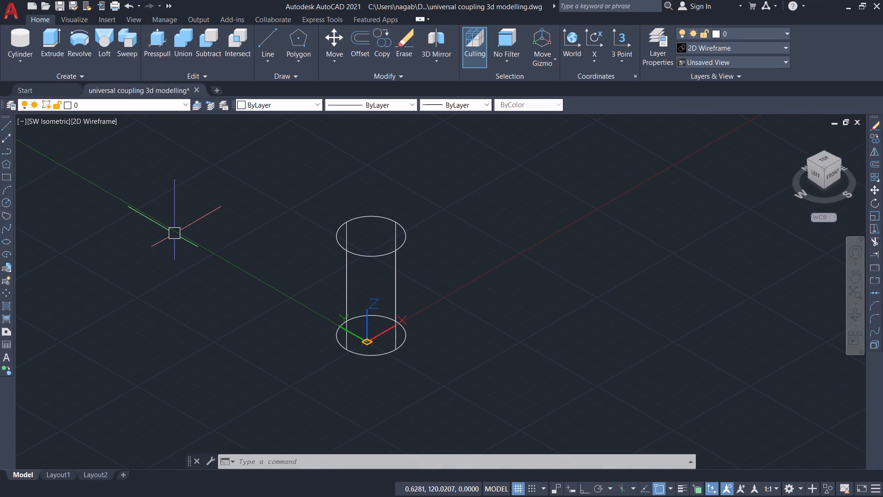
{"action": "left_click", "coordinate": [6, 203]}
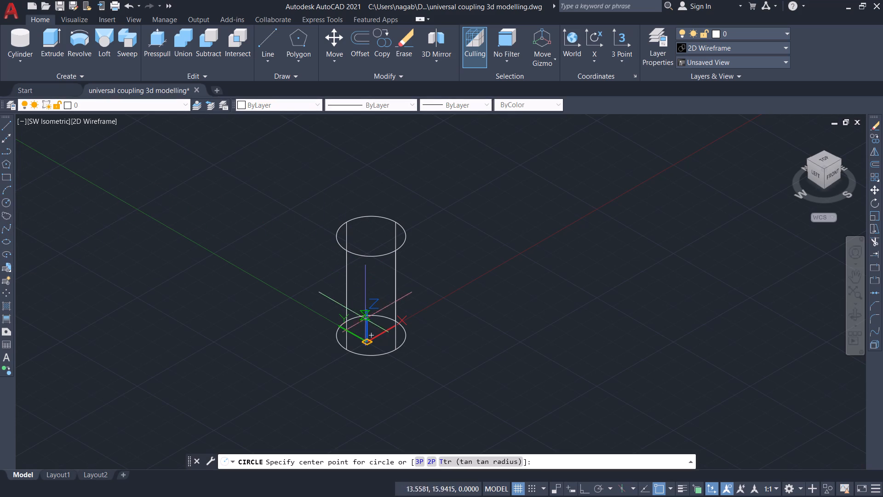
{"action": "left_click", "coordinate": [373, 335]}
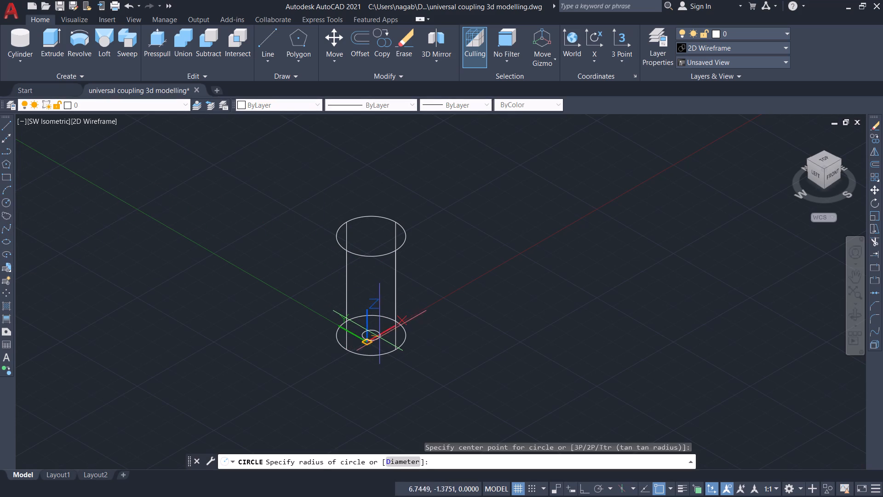
{"action": "key", "text": "d"}
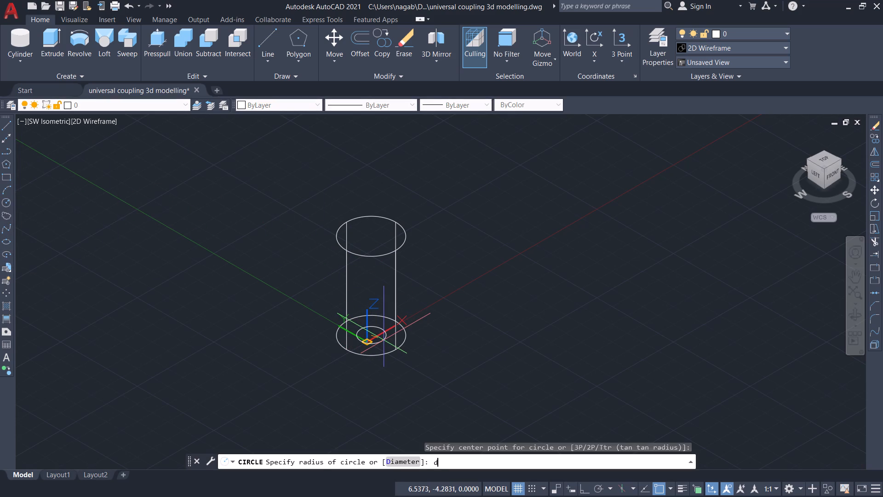
{"action": "key", "text": "Return"}
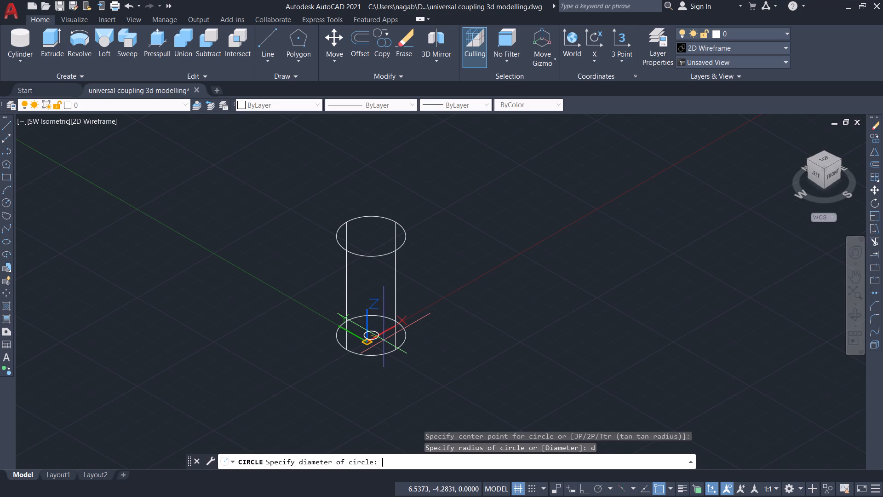
{"action": "type", "text": "16"}
{"action": "key", "text": "Return"}
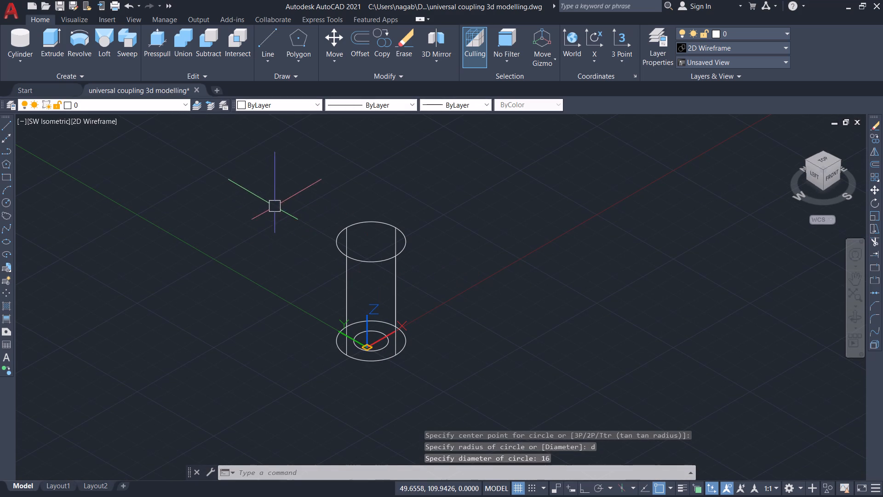
Move the cylinder together with its base circle away from the origin, into open space on the positive X side.
{"action": "left_click_drag", "start_coordinate": [275, 206], "coordinate": [296, 214]}
{"action": "left_click", "coordinate": [468, 396]}
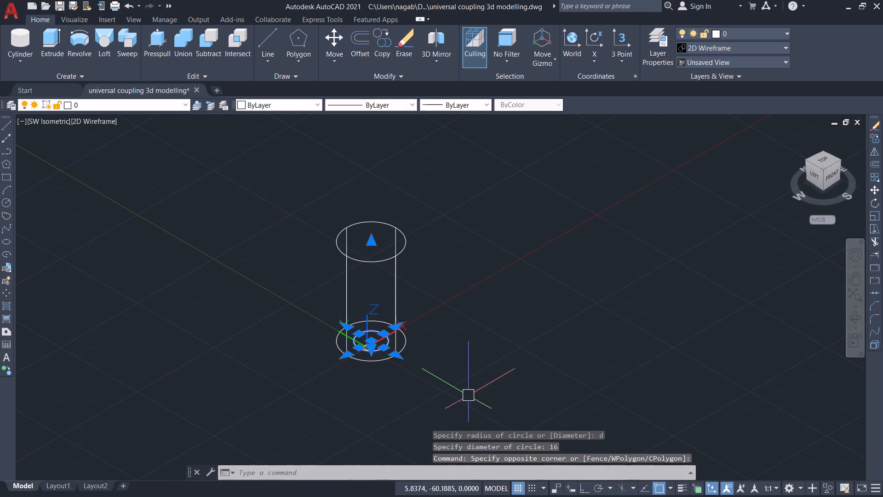
{"action": "key", "text": "m"}
{"action": "key", "text": "Return"}
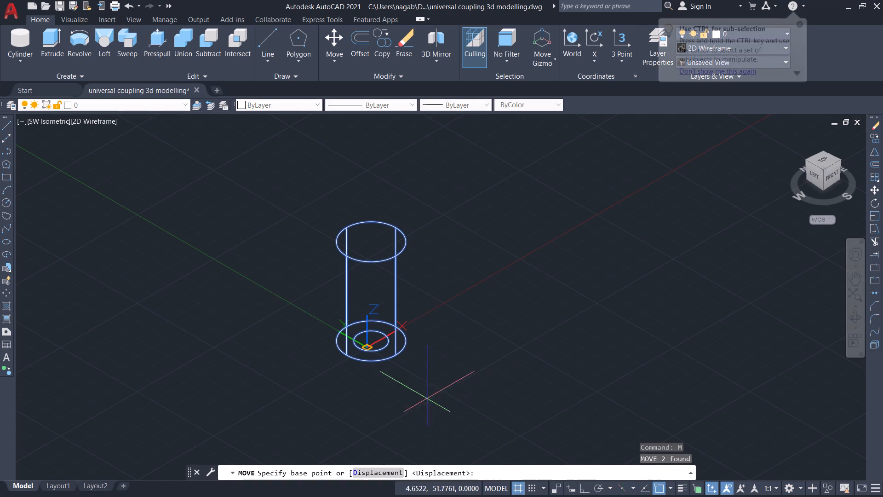
{"action": "left_click", "coordinate": [373, 364]}
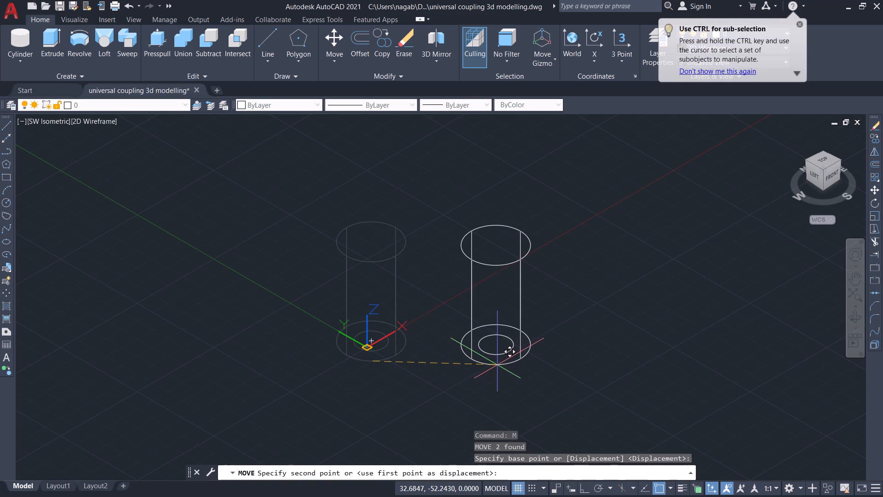
{"action": "left_click", "coordinate": [494, 352]}
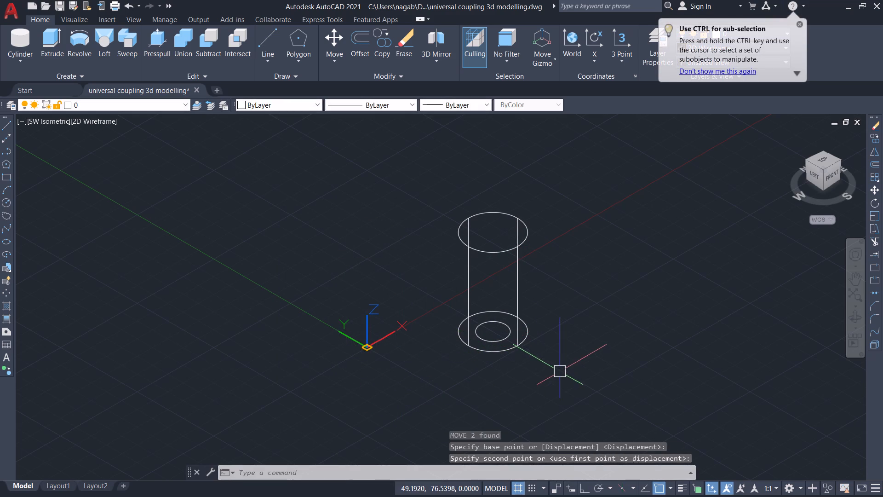
{"action": "key", "text": "Return"}
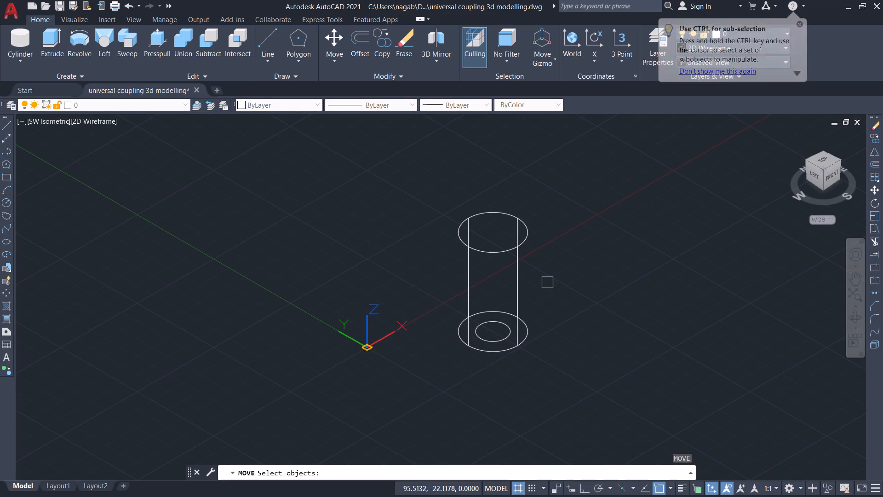
{"action": "key", "text": "Escape"}
Extrude the diameter 16 circle upward as a solid until it extends past the top of the cylinder.
{"action": "scroll", "coordinate": [547, 283], "scroll_direction": "up", "scroll_amount": 1}
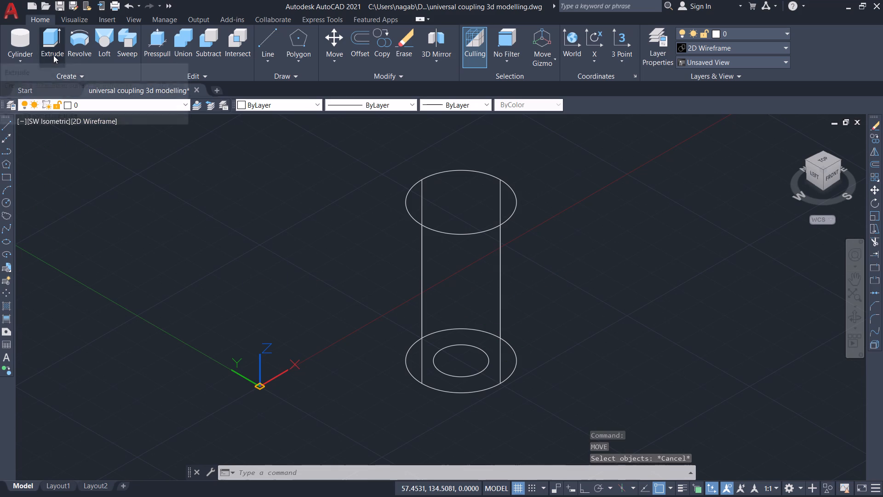
{"action": "left_click", "coordinate": [51, 38]}
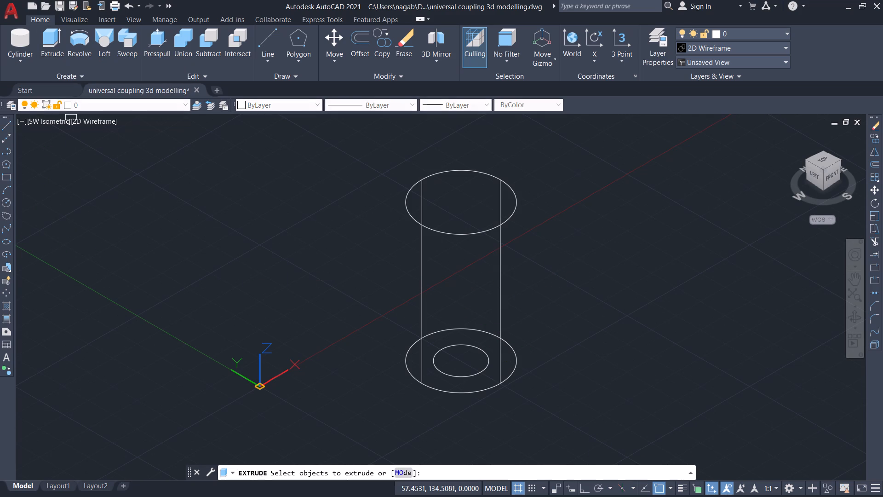
{"action": "left_click", "coordinate": [451, 345]}
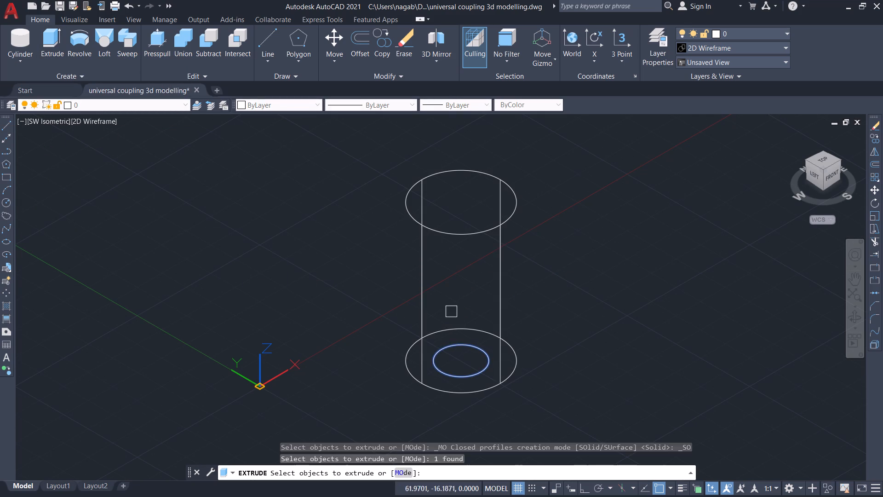
{"action": "key", "text": "Return"}
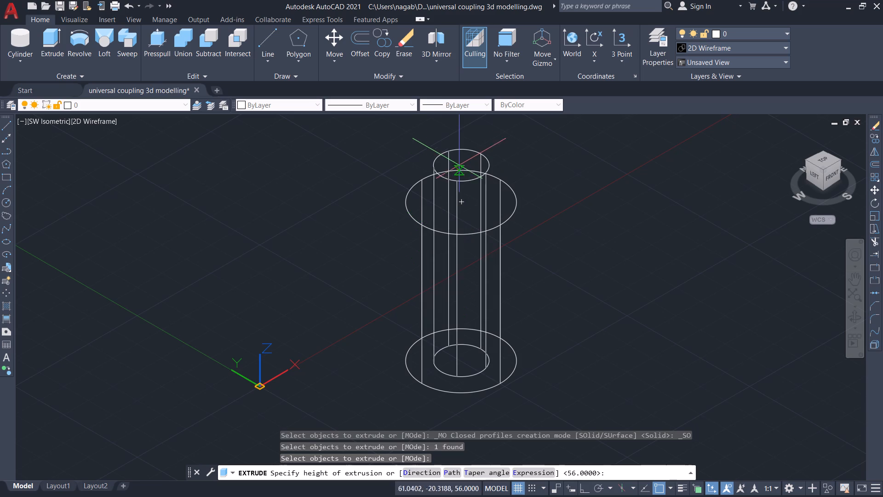
{"action": "left_click", "coordinate": [459, 146]}
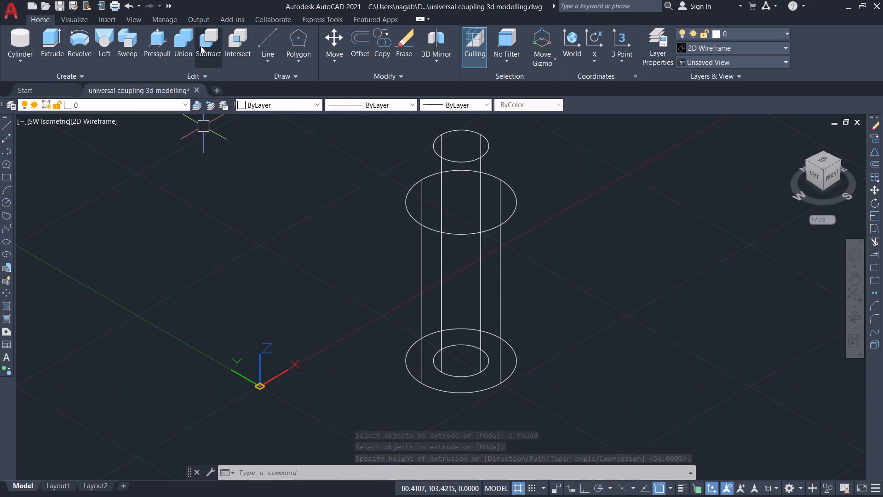
Display the model in the Hidden visual style, then in the Conceptual visual style.
{"action": "left_click", "coordinate": [100, 120]}
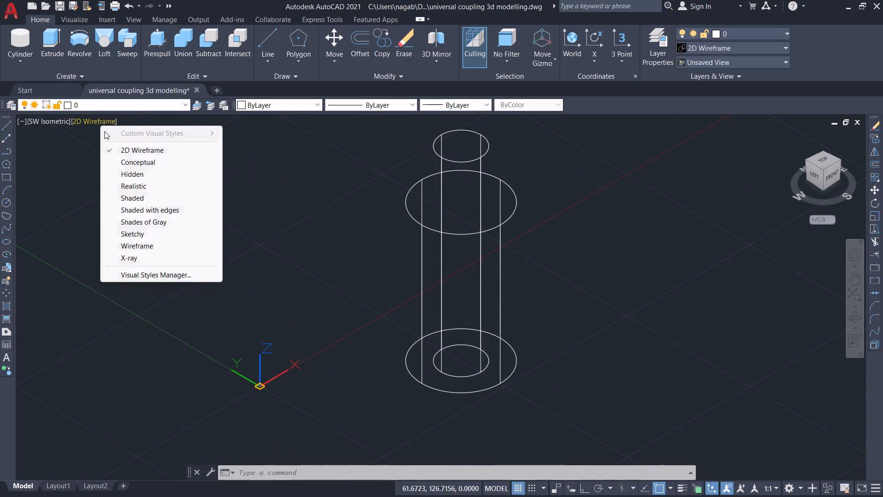
{"action": "left_click", "coordinate": [129, 168]}
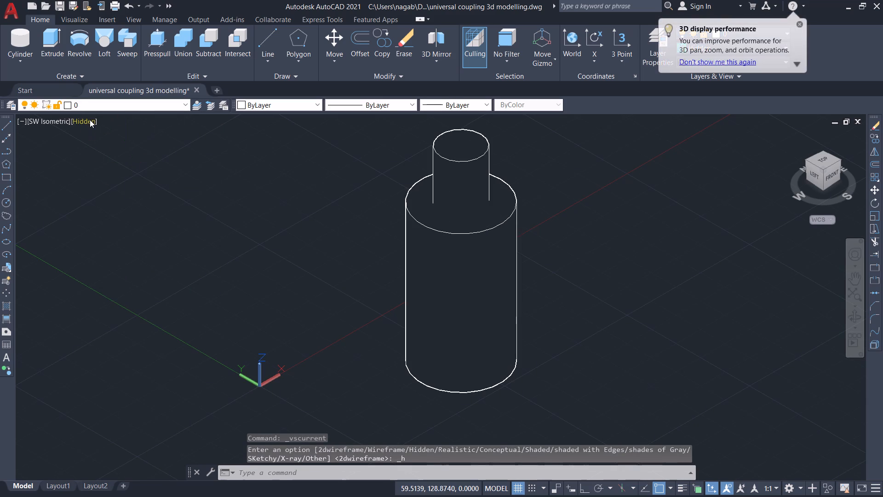
{"action": "left_click", "coordinate": [90, 120]}
{"action": "left_click", "coordinate": [128, 158]}
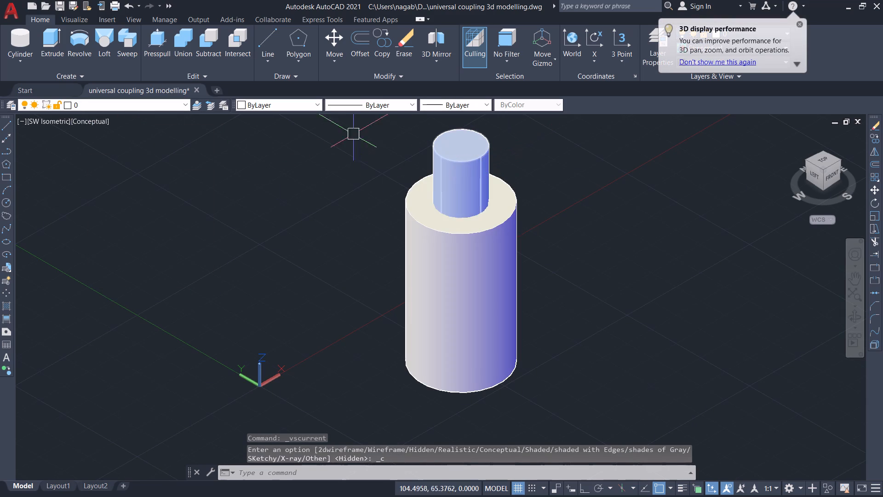
Subtract the inner extruded cylinder from the outer cylinder to cut a through bore.
{"action": "left_click", "coordinate": [211, 51]}
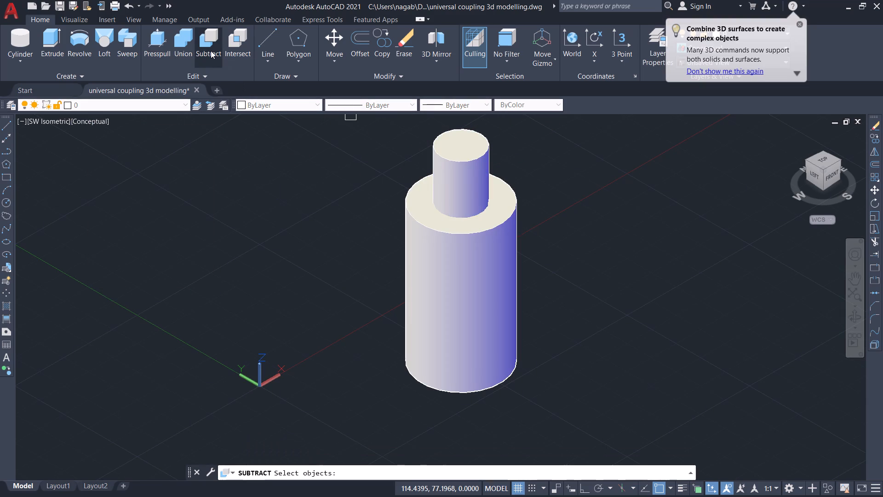
{"action": "left_click", "coordinate": [515, 212]}
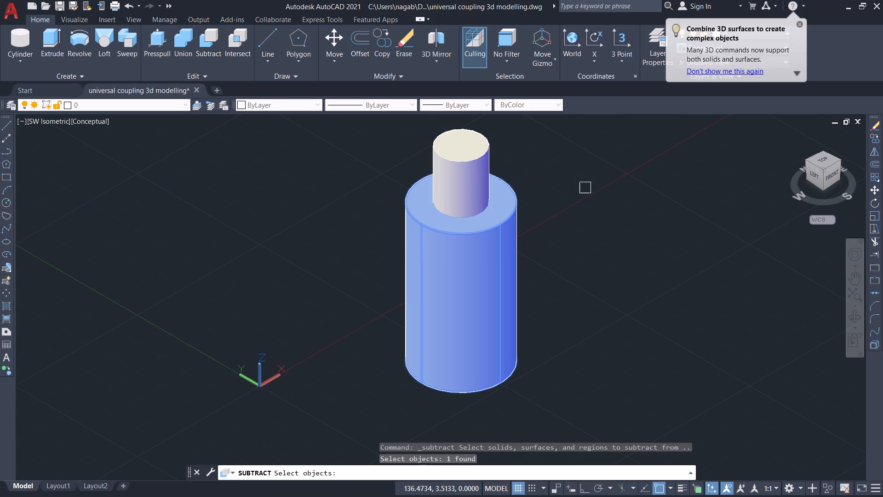
{"action": "key", "text": "Return"}
{"action": "left_click", "coordinate": [479, 162]}
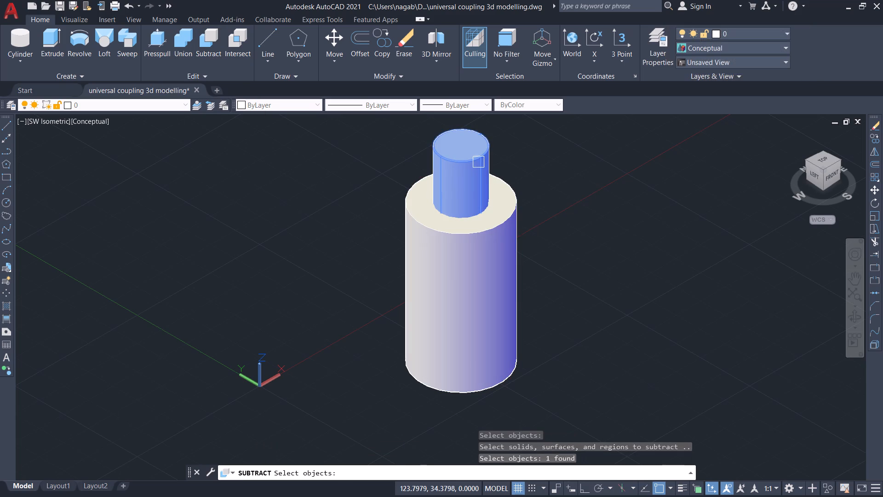
{"action": "key", "text": "Return"}
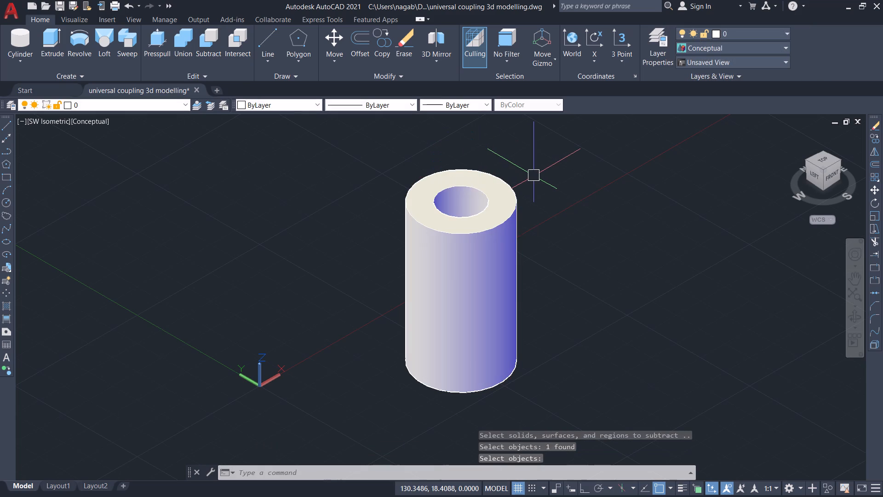
Inspect the bored cylinder, then restore the home view and the 2D Wireframe visual style.
{"action": "middle_click_drag", "start_coordinate": [563, 176], "coordinate": [554, 267], "text": "shift"}
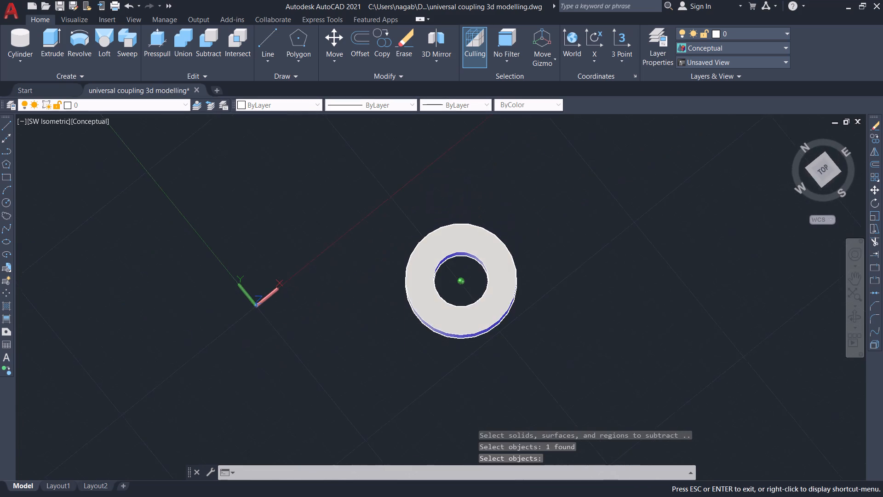
{"action": "middle_click_drag", "start_coordinate": [554, 267], "coordinate": [528, 214], "text": "shift"}
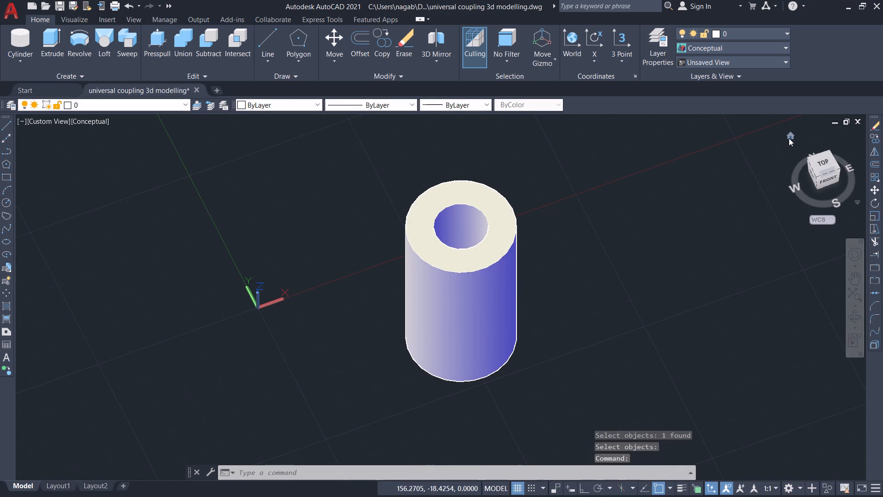
{"action": "left_click", "coordinate": [789, 138]}
{"action": "scroll", "coordinate": [634, 245], "scroll_direction": "down", "scroll_amount": 1}
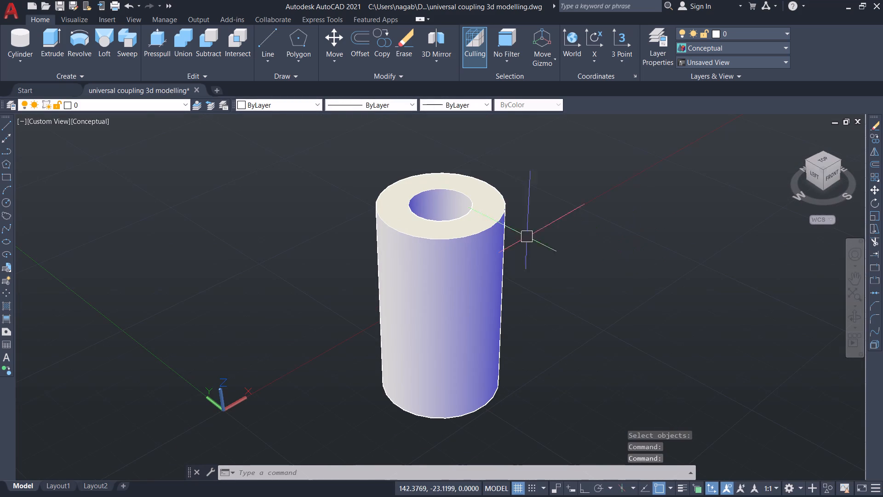
{"action": "left_click", "coordinate": [94, 121]}
{"action": "left_click", "coordinate": [127, 151]}
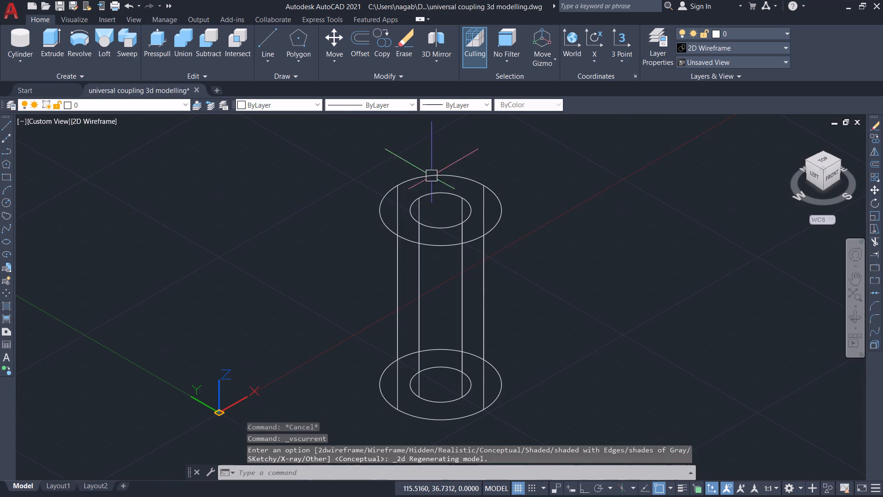
Copy the hollow cylinder once, placing the duplicate beside the original, farther from the origin.
{"action": "scroll", "coordinate": [588, 194], "scroll_direction": "down", "scroll_amount": 1}
{"action": "left_click", "coordinate": [397, 169]}
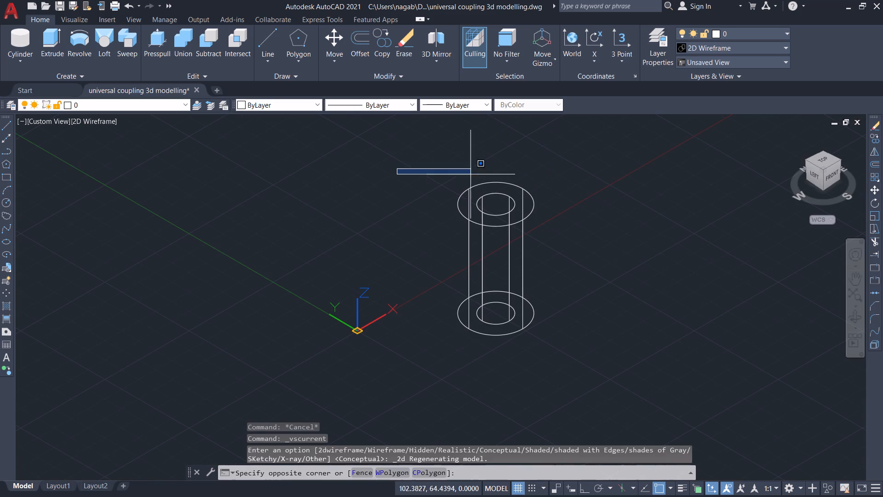
{"action": "left_click", "coordinate": [612, 361]}
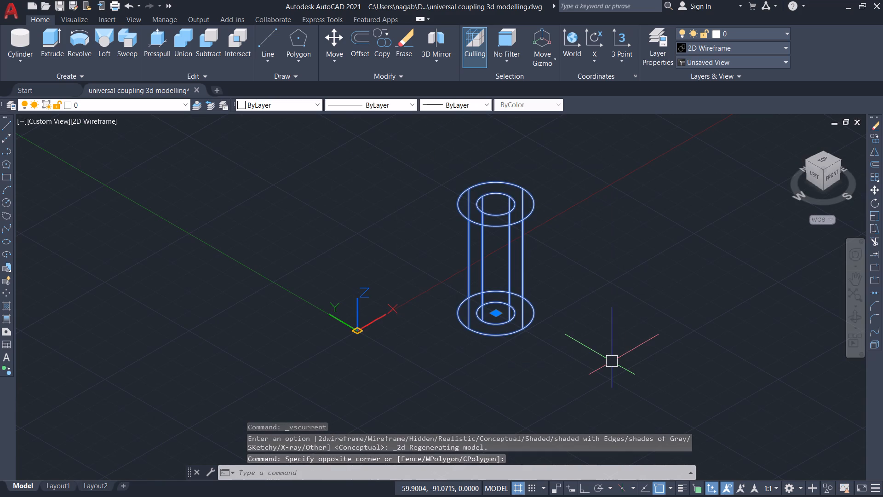
{"action": "type", "text": "co"}
{"action": "key", "text": "Return"}
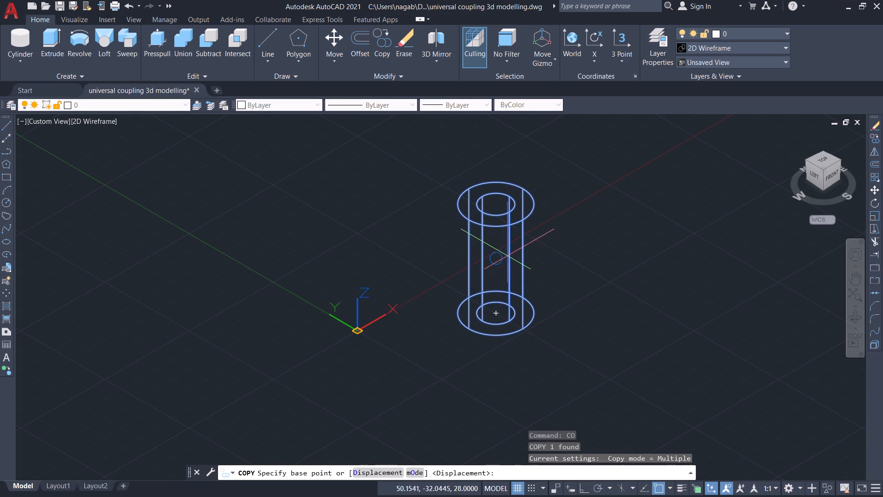
{"action": "left_click", "coordinate": [498, 337]}
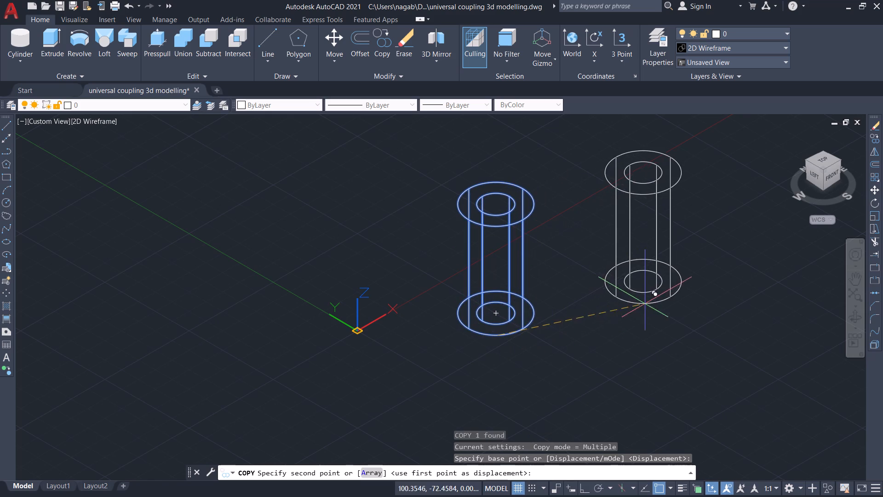
{"action": "left_click", "coordinate": [636, 333]}
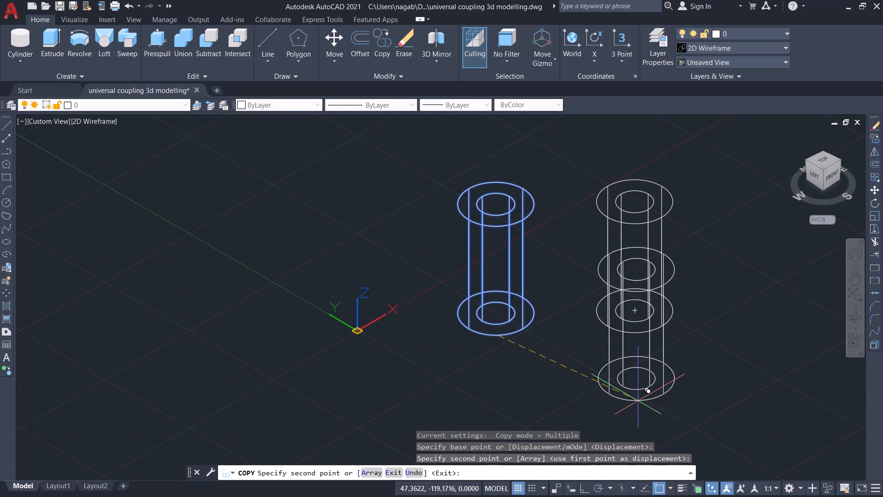
{"action": "key", "text": "Escape"}
Rotate the duplicate hollow cylinder about the Y axis through its centre so that it lies horizontally along X.
{"action": "middle_click_drag", "start_coordinate": [717, 241], "coordinate": [624, 254]}
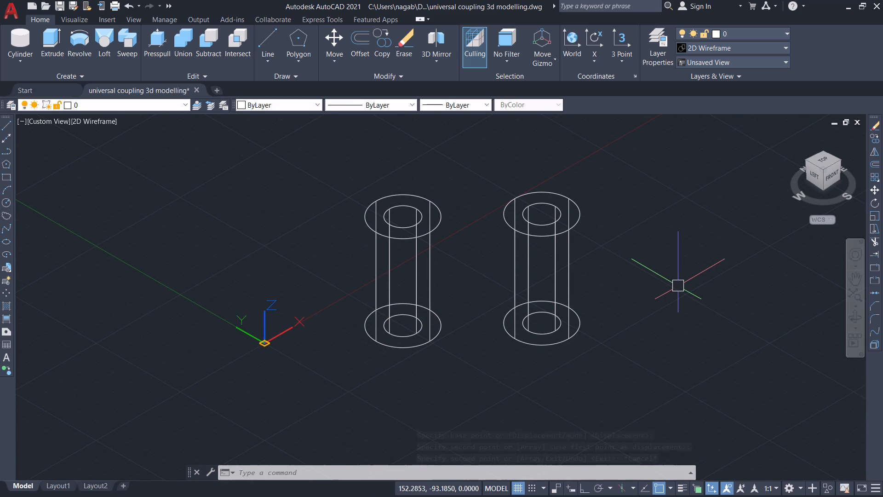
{"action": "type", "text": "3d"}
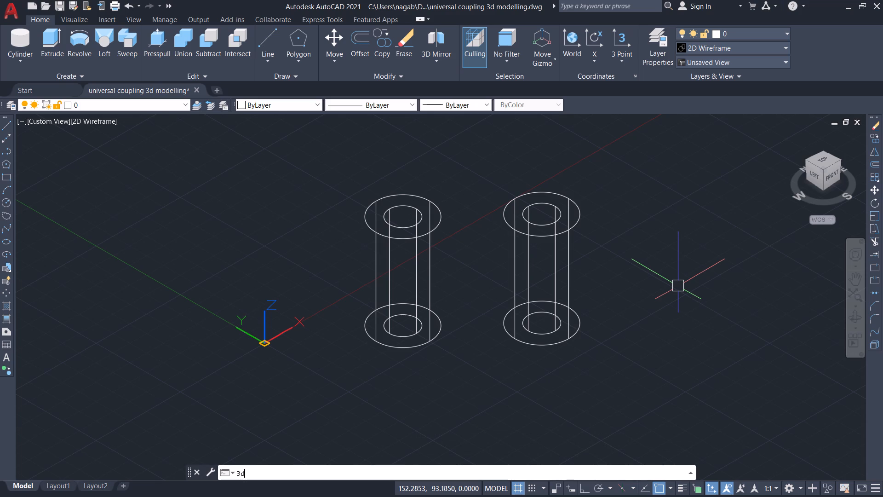
{"action": "key", "text": "r"}
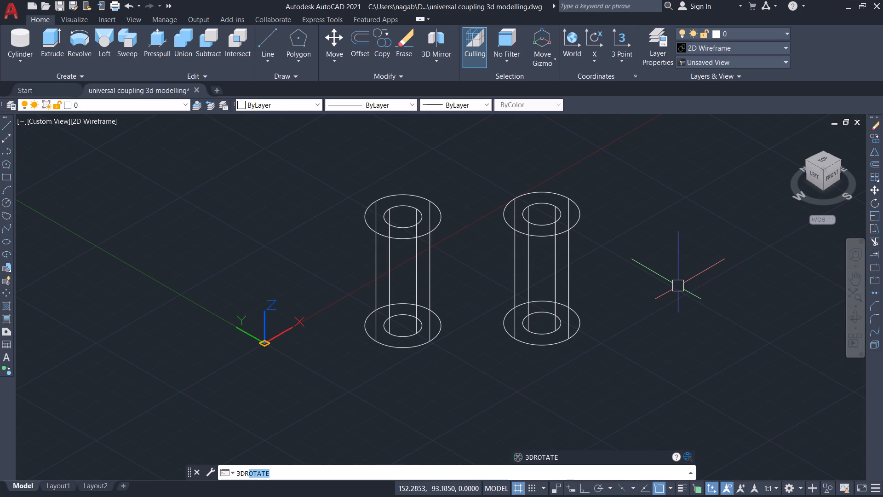
{"action": "left_click", "coordinate": [552, 454]}
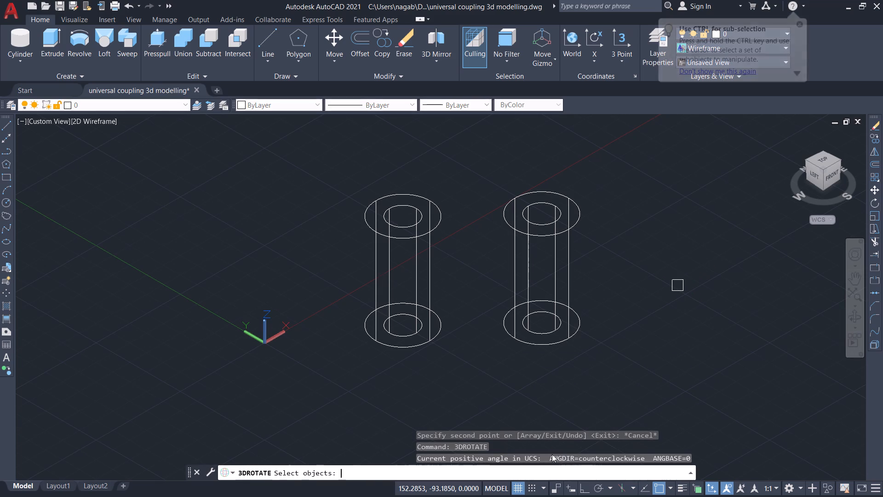
{"action": "left_click", "coordinate": [529, 281]}
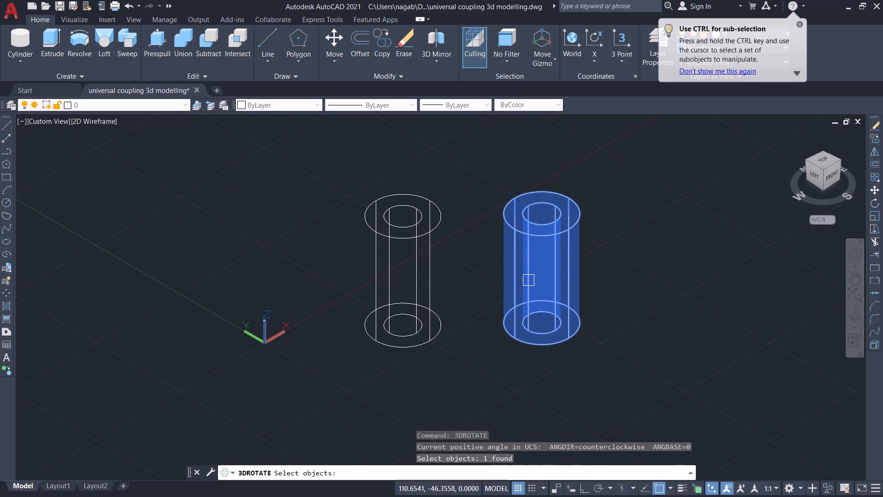
{"action": "key", "text": "Return"}
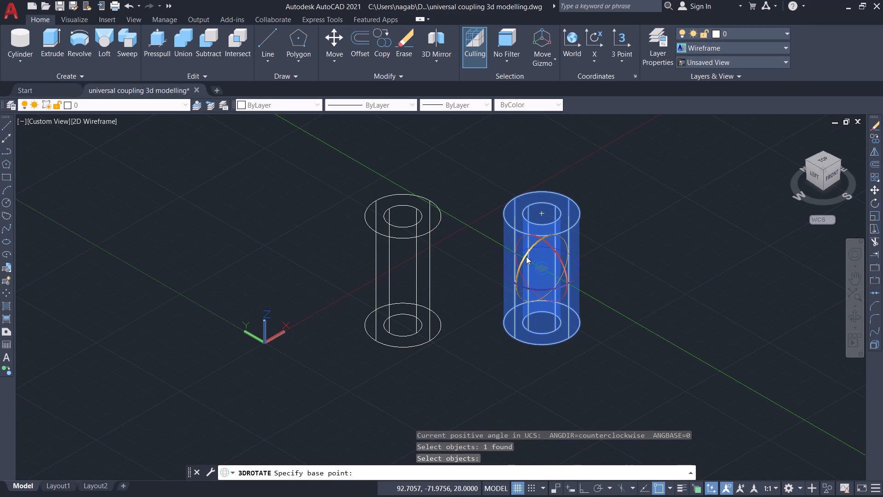
{"action": "left_click", "coordinate": [526, 256]}
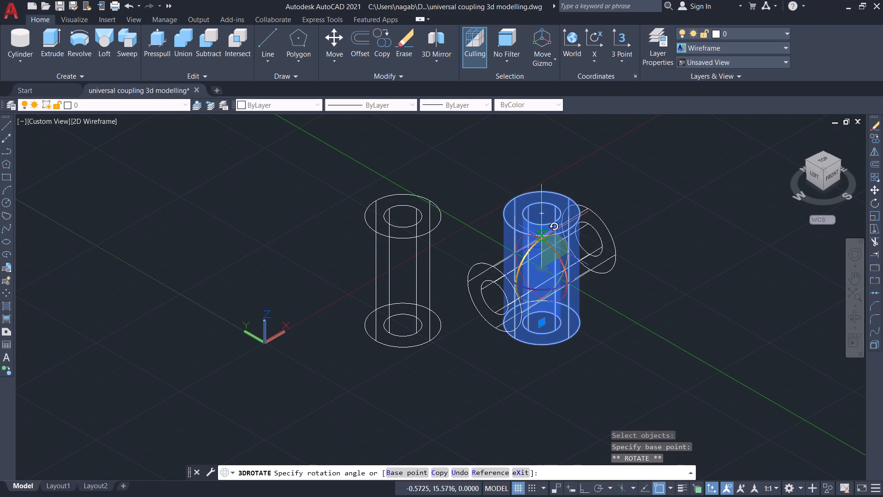
{"action": "left_click", "coordinate": [540, 214]}
Set the current object colour to Red for drawing reference lines.
{"action": "middle_click_drag", "start_coordinate": [624, 311], "coordinate": [624, 312]}
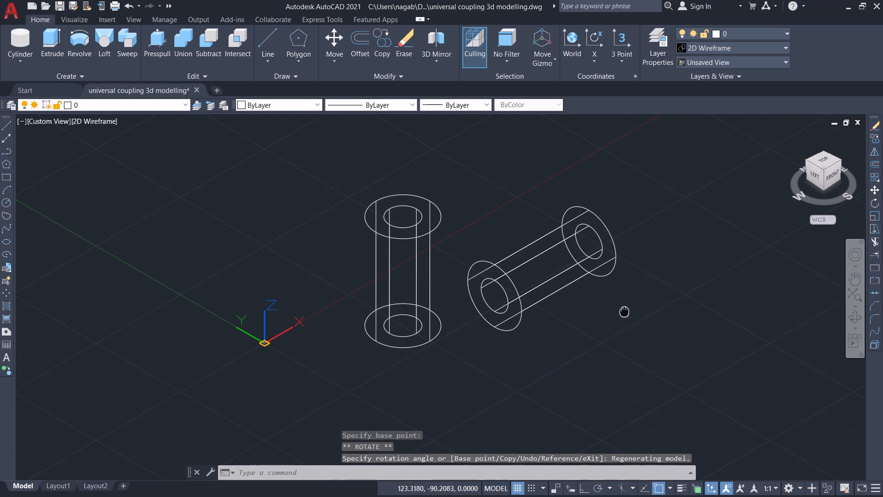
{"action": "middle_click_drag", "start_coordinate": [624, 312], "coordinate": [598, 327]}
{"action": "middle_click_drag", "start_coordinate": [648, 291], "coordinate": [608, 321], "text": "shift"}
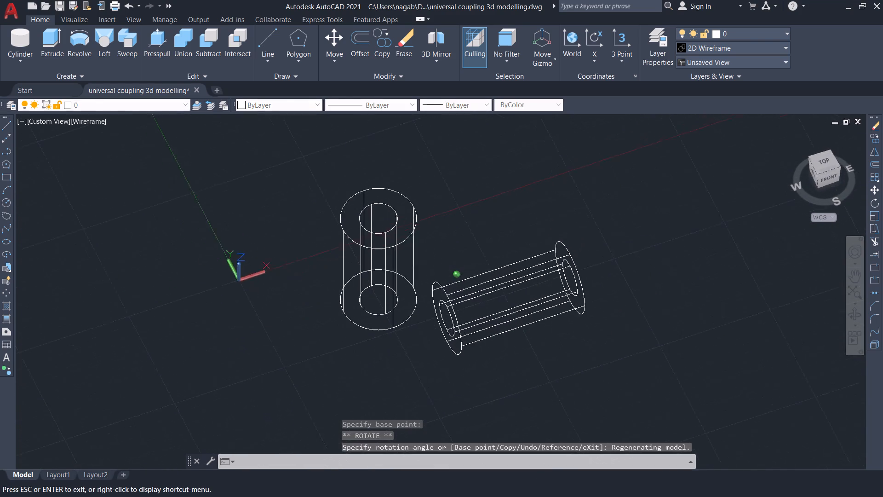
{"action": "middle_click_drag", "start_coordinate": [608, 321], "coordinate": [587, 340], "text": "shift"}
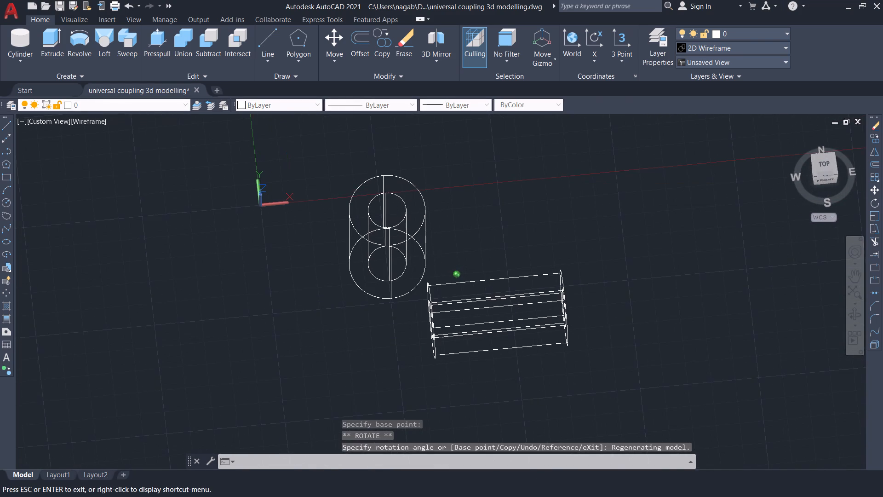
{"action": "middle_click_drag", "start_coordinate": [587, 340], "coordinate": [602, 284], "text": "shift"}
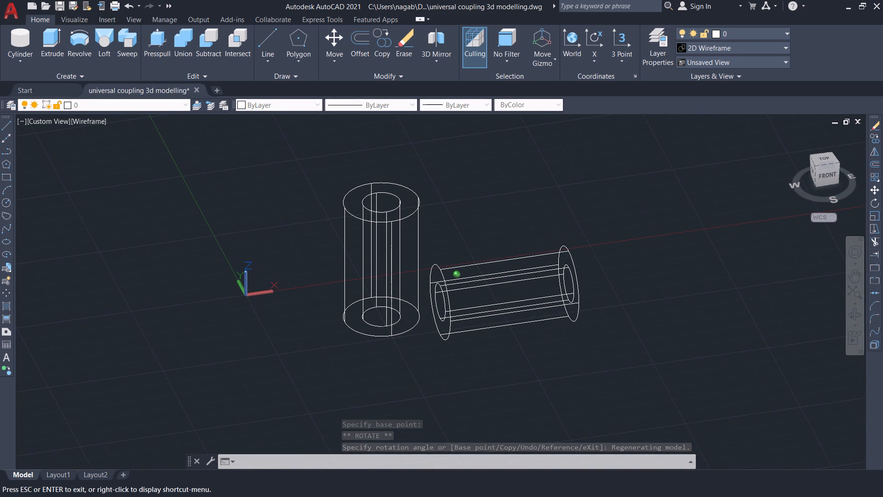
{"action": "middle_click_drag", "start_coordinate": [602, 284], "coordinate": [668, 254], "text": "shift"}
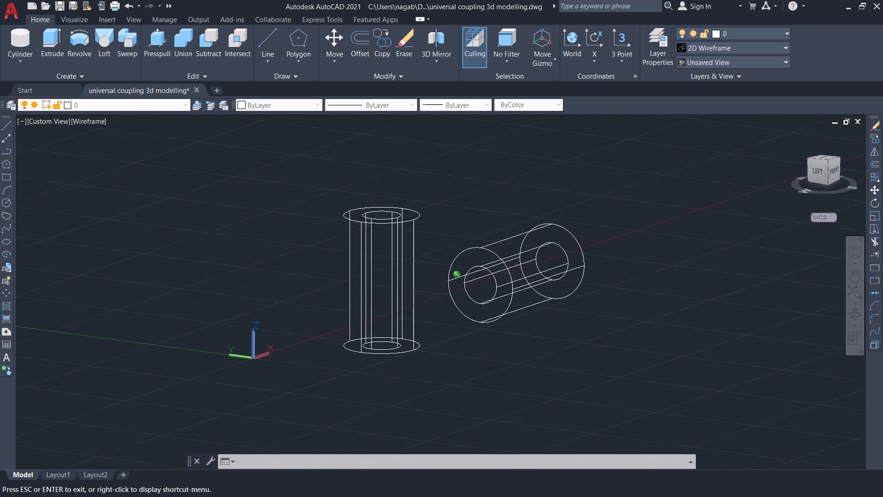
{"action": "middle_click_drag", "start_coordinate": [668, 254], "coordinate": [667, 260], "text": "shift"}
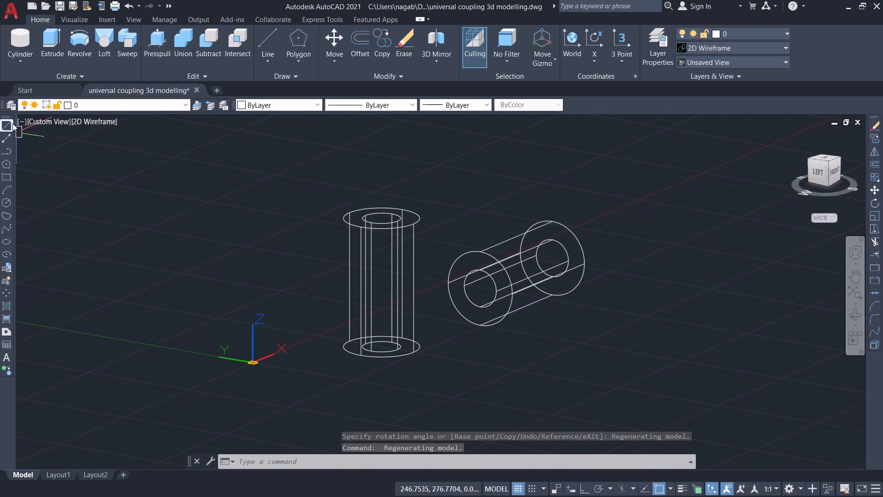
{"action": "left_click", "coordinate": [307, 105]}
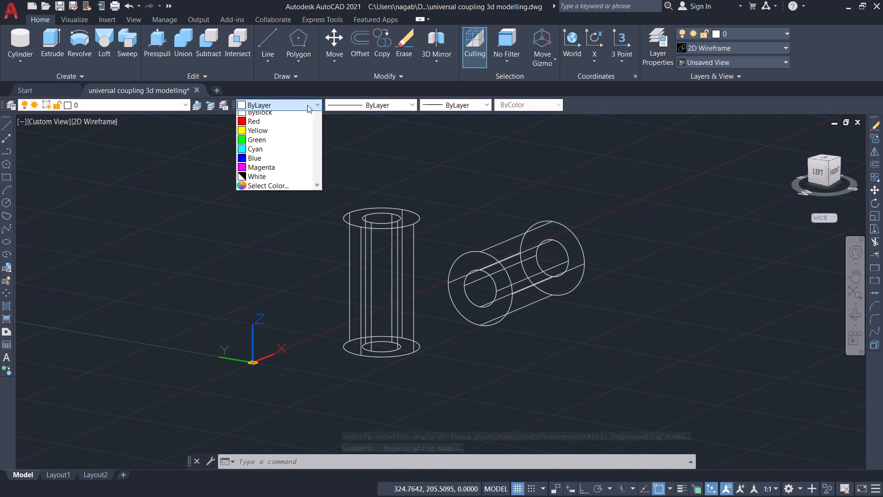
{"action": "left_click", "coordinate": [263, 131]}
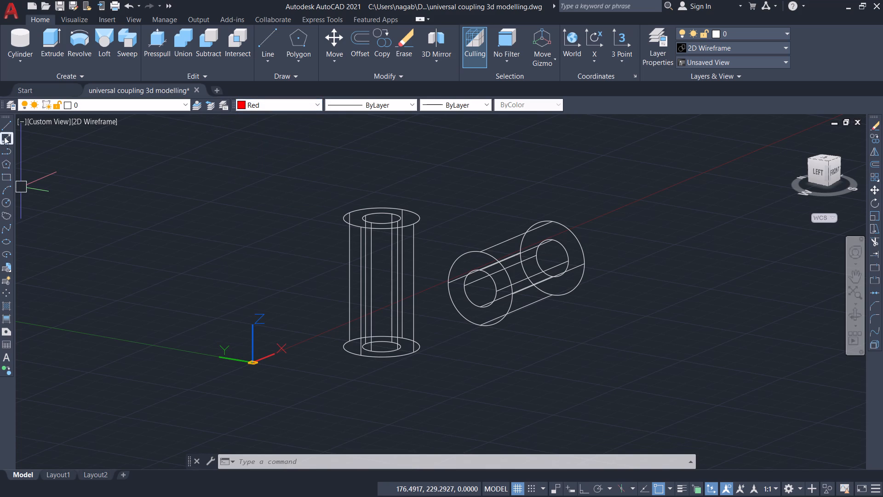
With Ortho on, draw connected lines from the upright cylinder's bottom centre: 28 up along Z, then 18 along positive X.
{"action": "left_click", "coordinate": [5, 122]}
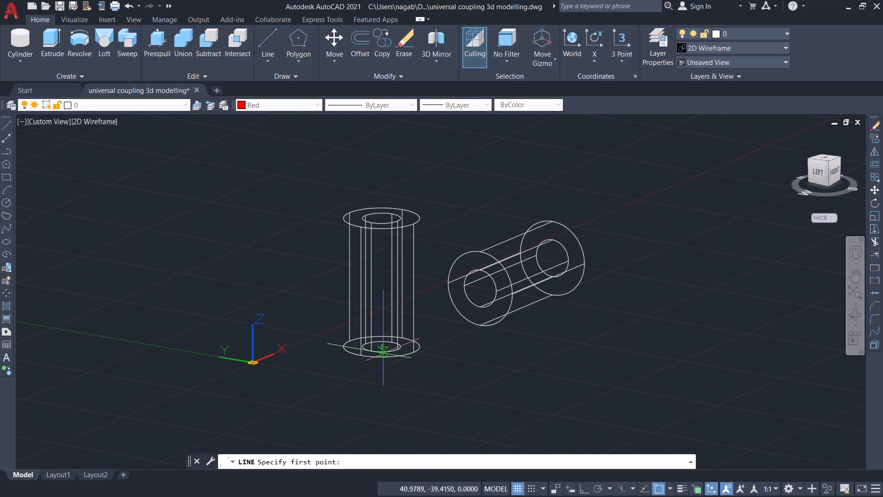
{"action": "left_click", "coordinate": [380, 350]}
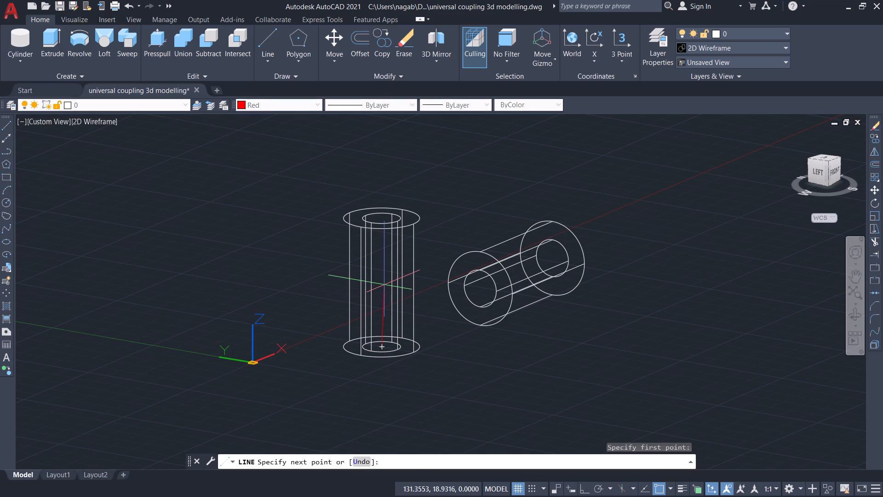
{"action": "key", "text": "F8"}
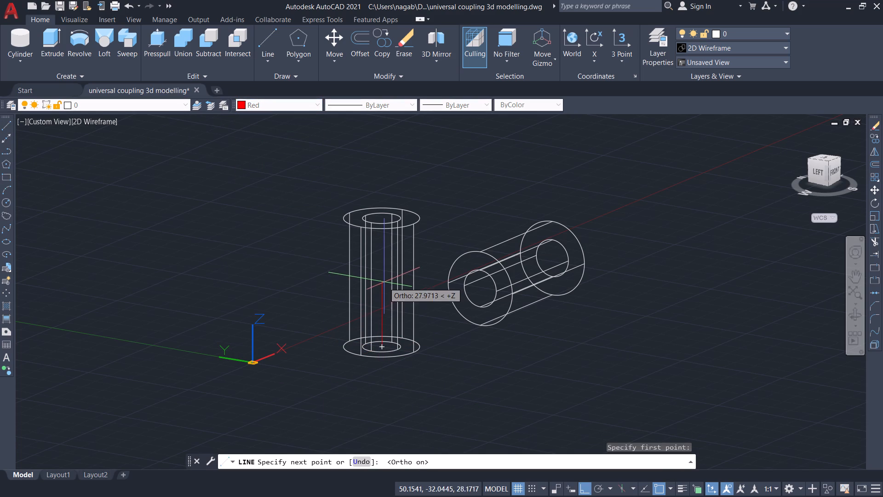
{"action": "type", "text": "28"}
{"action": "key", "text": "Return"}
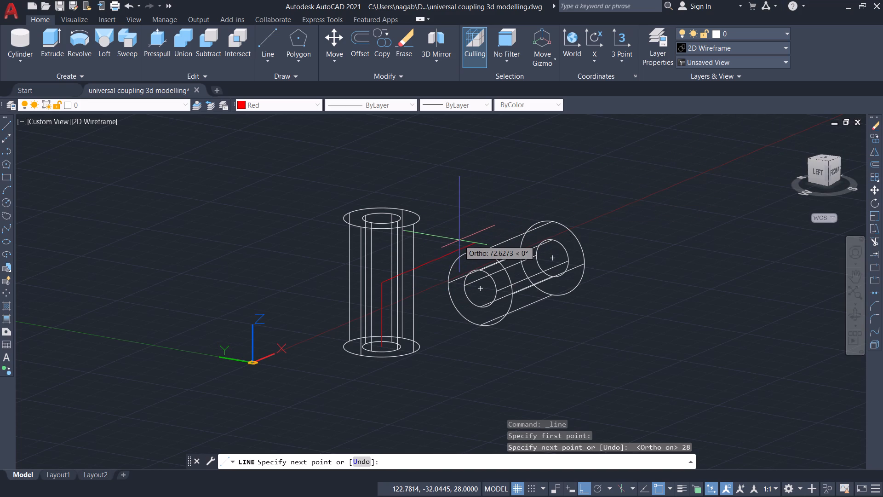
{"action": "type", "text": "18"}
{"action": "key", "text": "Return"}
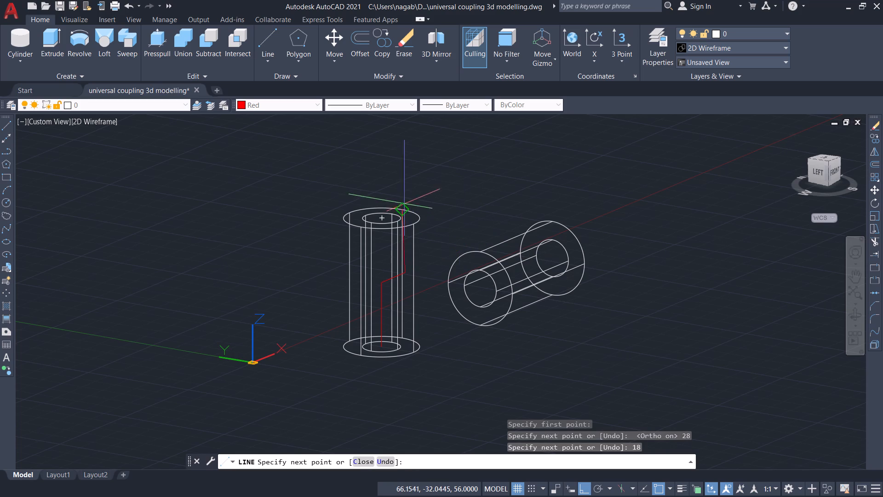
{"action": "key", "text": "Escape"}
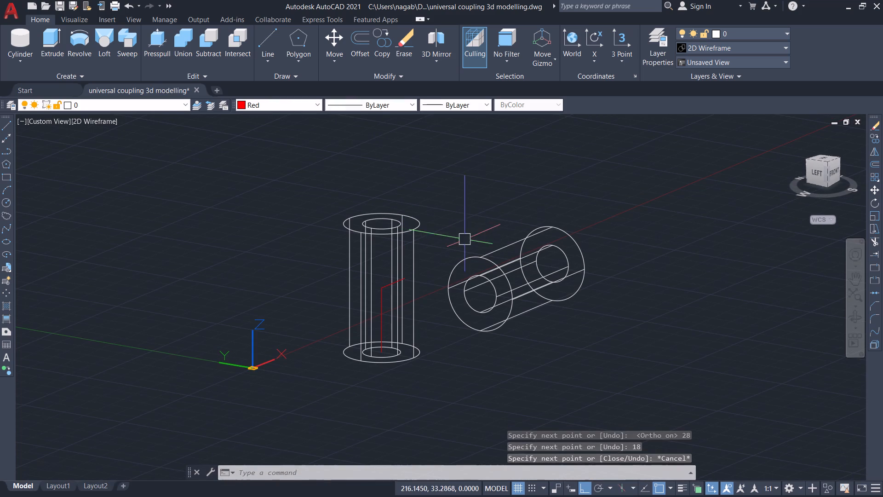
Draw a 28-unit line from the horizontal cylinder's near end centre along its axis toward the far end.
{"action": "middle_click_drag", "start_coordinate": [649, 278], "coordinate": [584, 308]}
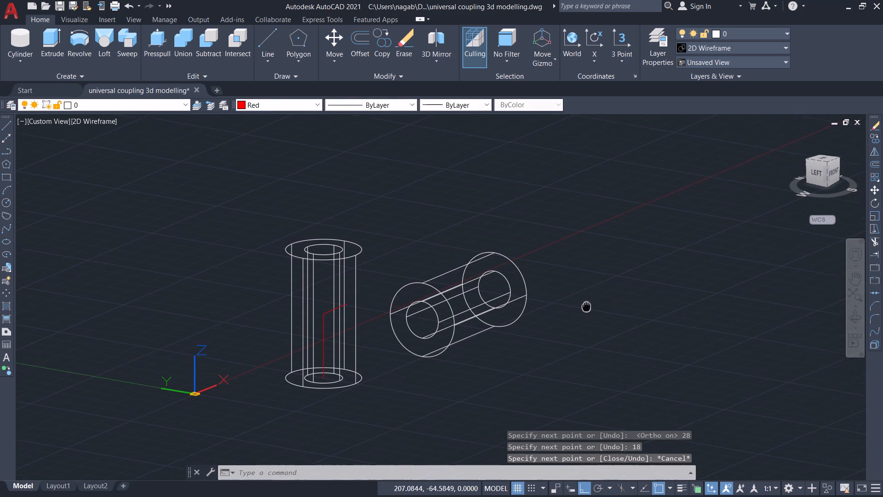
{"action": "middle_click_drag", "start_coordinate": [584, 308], "coordinate": [569, 309]}
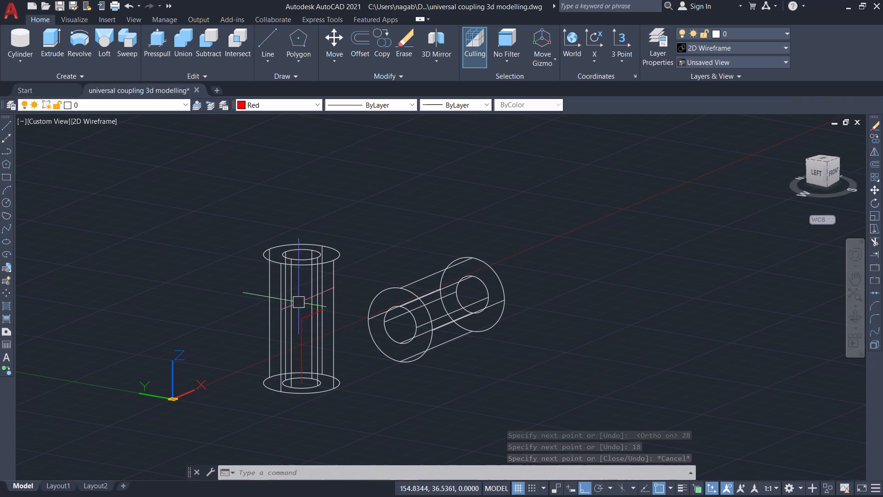
{"action": "left_click", "coordinate": [270, 43]}
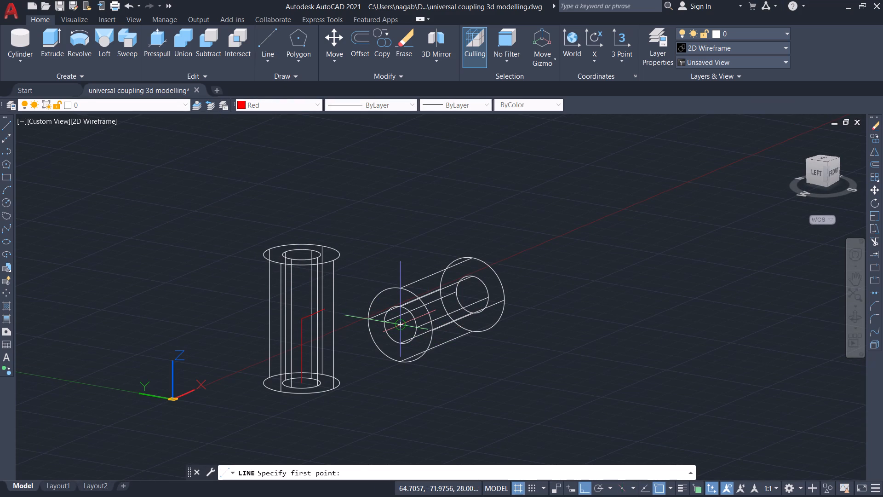
{"action": "left_click", "coordinate": [401, 325]}
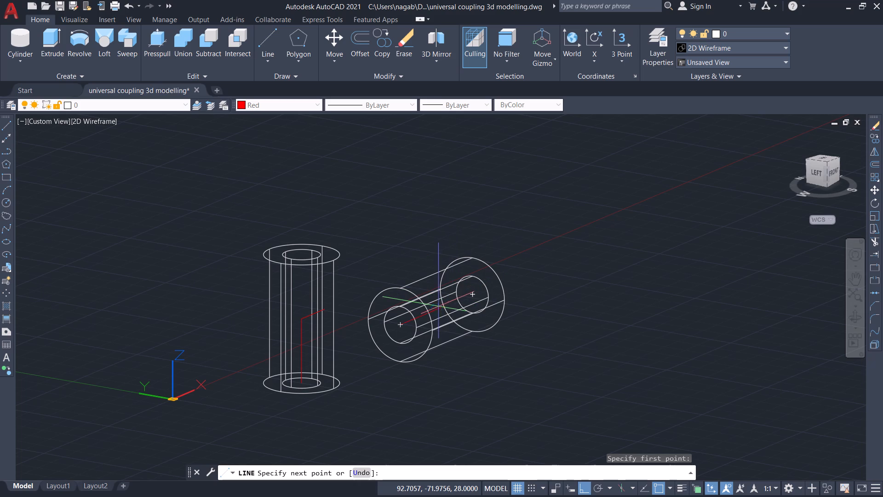
{"action": "type", "text": "28"}
{"action": "key", "text": "Return"}
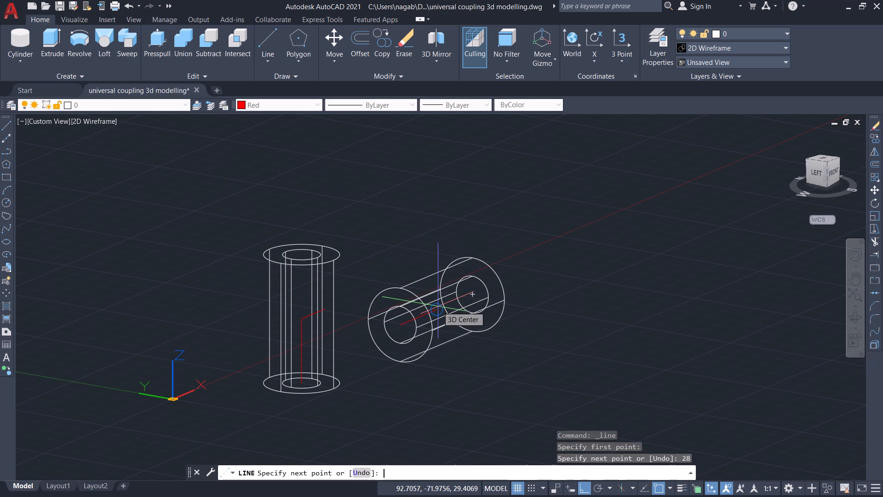
{"action": "key", "text": "Escape"}
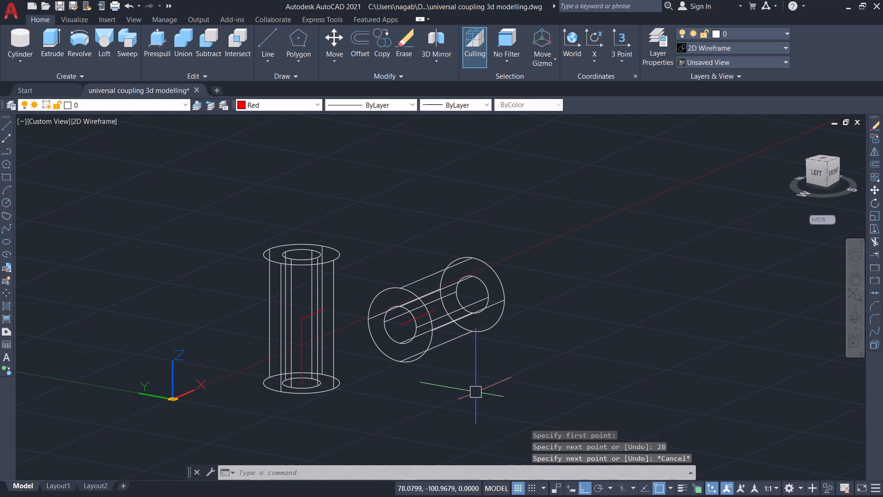
Move the horizontal hollow cylinder from the inner end of its 28-unit axis line to the free end of the 18-unit reference line.
{"action": "middle_click_drag", "start_coordinate": [570, 364], "coordinate": [492, 394], "text": "shift"}
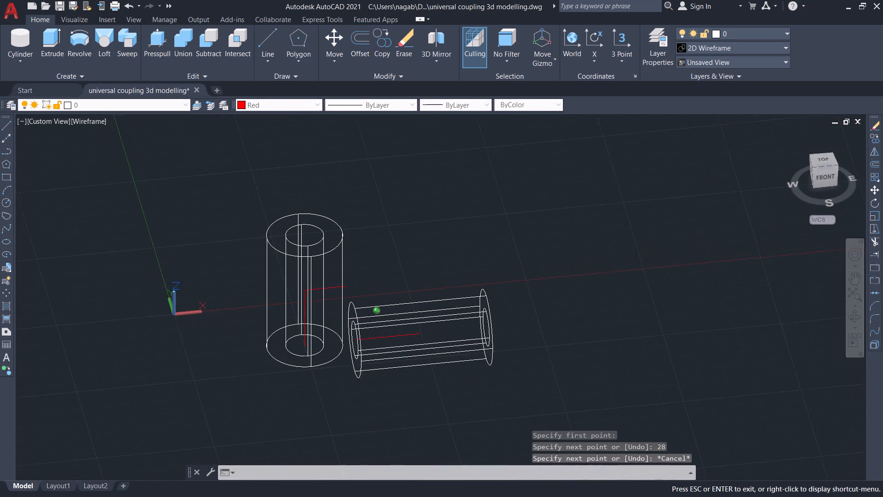
{"action": "middle_click_drag", "start_coordinate": [492, 394], "coordinate": [490, 390], "text": "shift"}
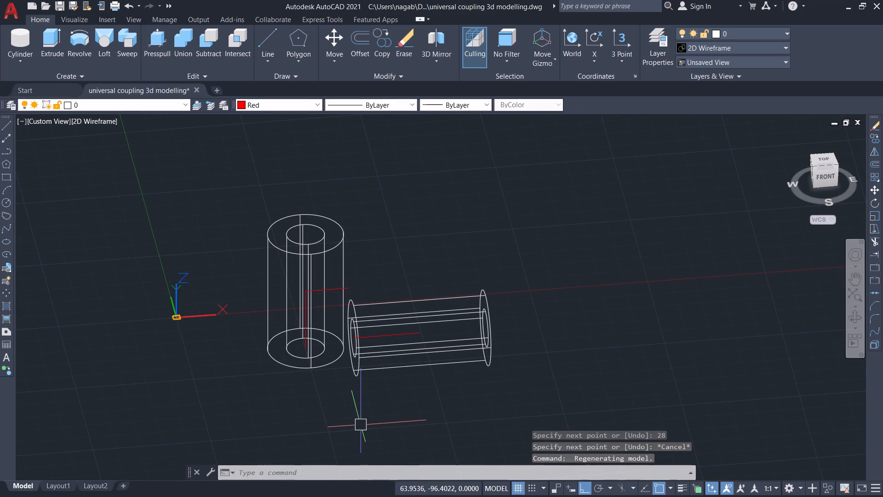
{"action": "key", "text": "n"}
{"action": "key", "text": "BackSpace"}
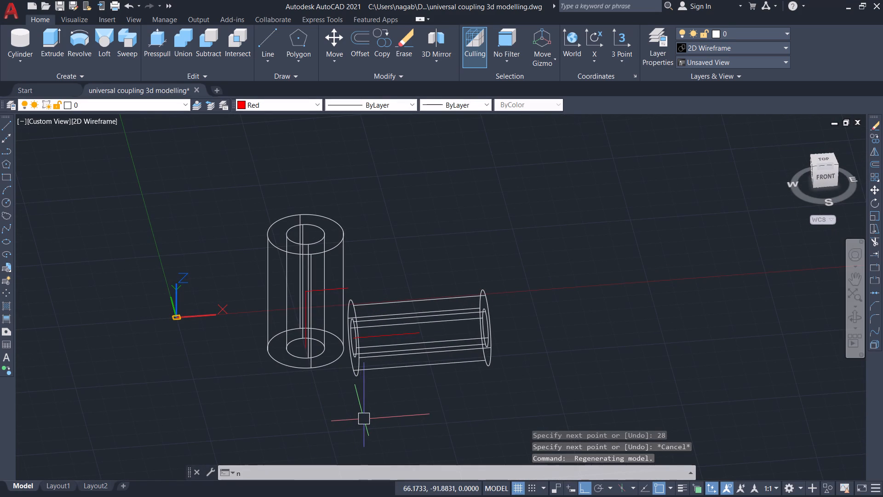
{"action": "key", "text": "m"}
{"action": "key", "text": "Return"}
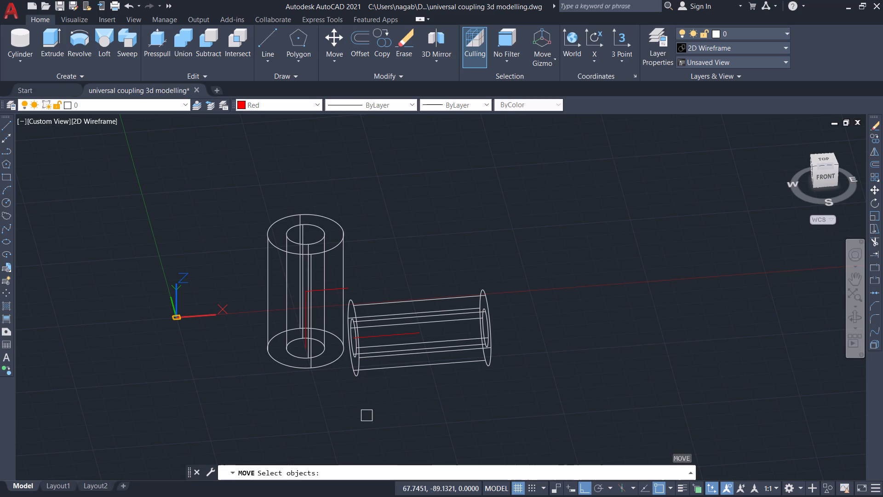
{"action": "left_click", "coordinate": [421, 365]}
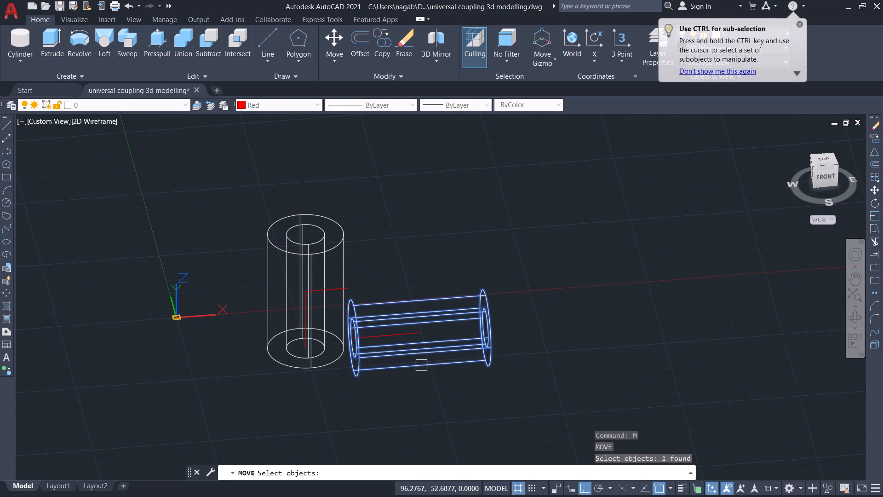
{"action": "key", "text": "Return"}
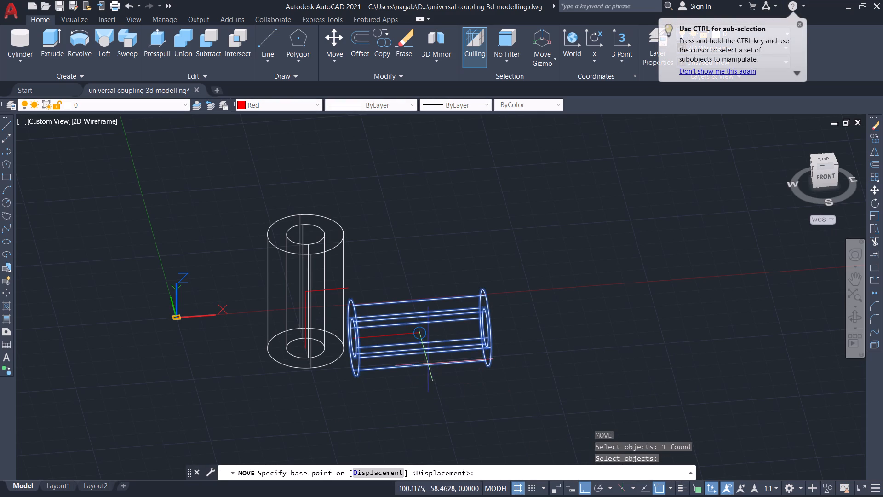
{"action": "left_click", "coordinate": [420, 331]}
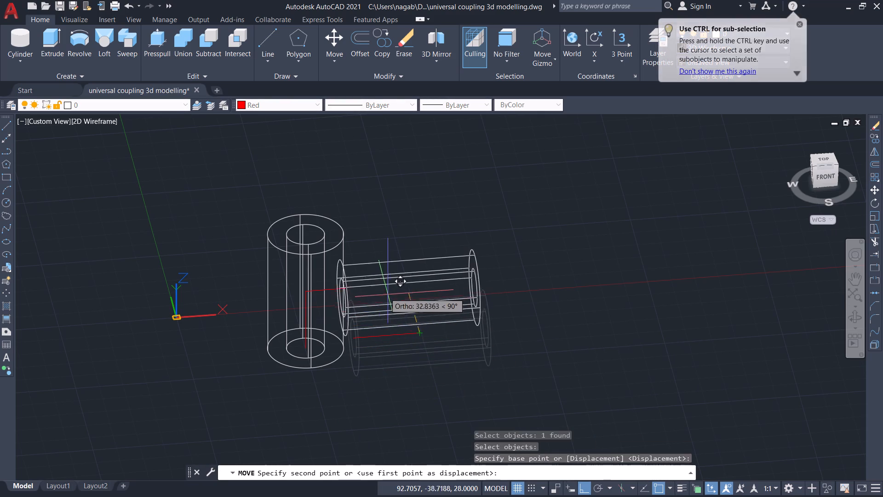
{"action": "left_click", "coordinate": [344, 290]}
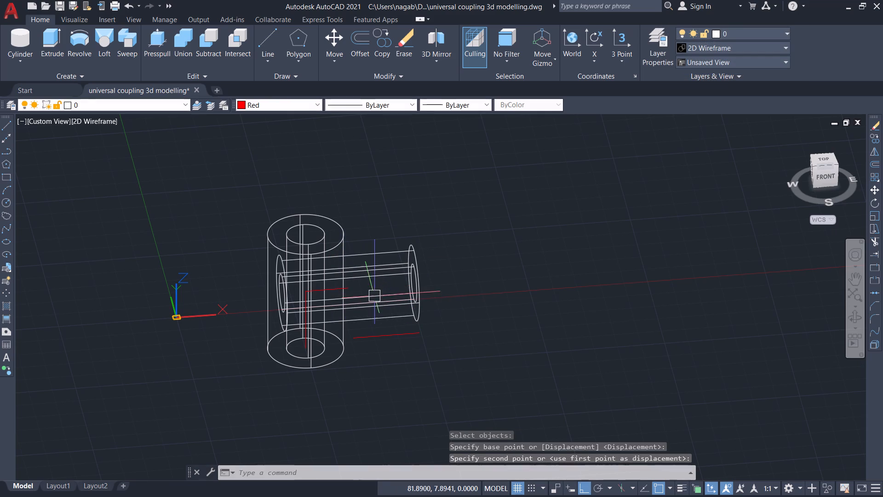
Restore the home isometric view and set the visual style to Conceptual.
{"action": "middle_click_drag", "start_coordinate": [490, 349], "coordinate": [439, 360]}
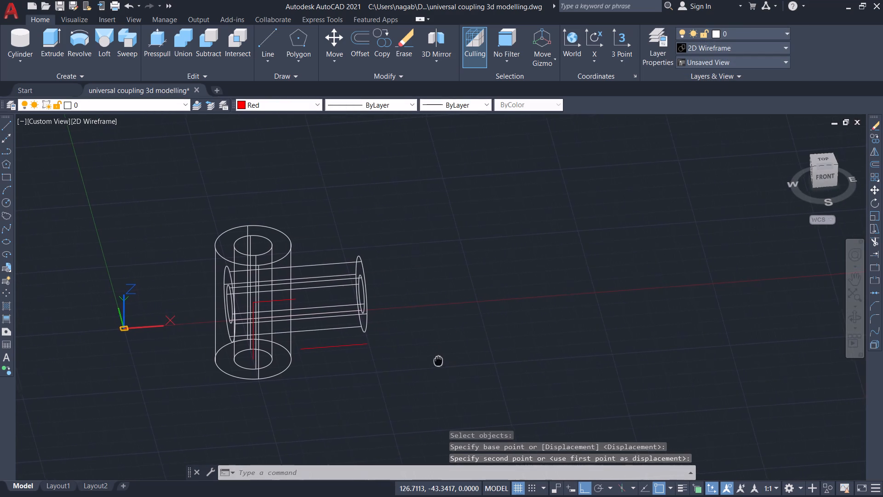
{"action": "middle_click_drag", "start_coordinate": [439, 360], "coordinate": [453, 359]}
{"action": "scroll", "coordinate": [262, 366], "scroll_direction": "down", "scroll_amount": 1}
{"action": "scroll", "coordinate": [262, 366], "scroll_direction": "up", "scroll_amount": 1}
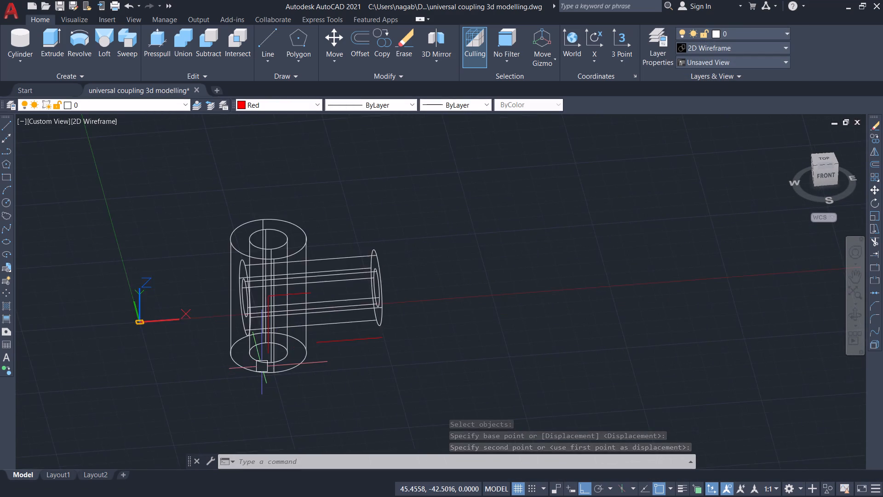
{"action": "scroll", "coordinate": [262, 366], "scroll_direction": "up", "scroll_amount": 1}
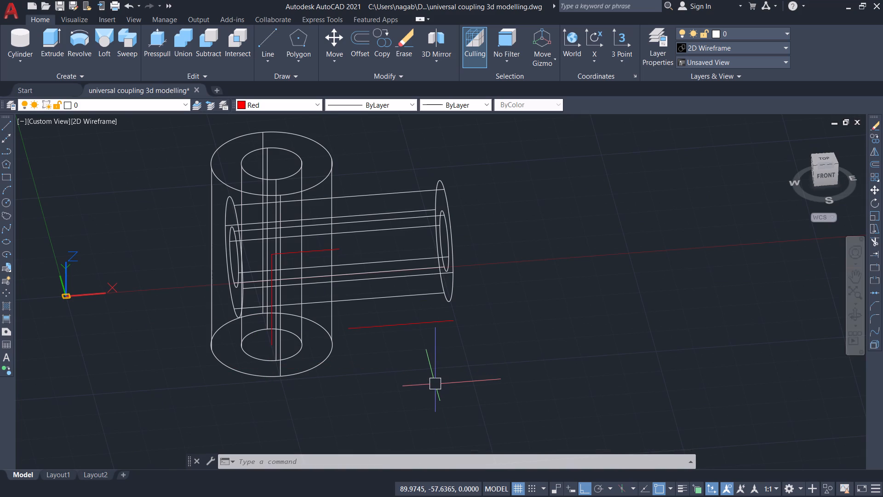
{"action": "scroll", "coordinate": [435, 384], "scroll_direction": "up", "scroll_amount": 2}
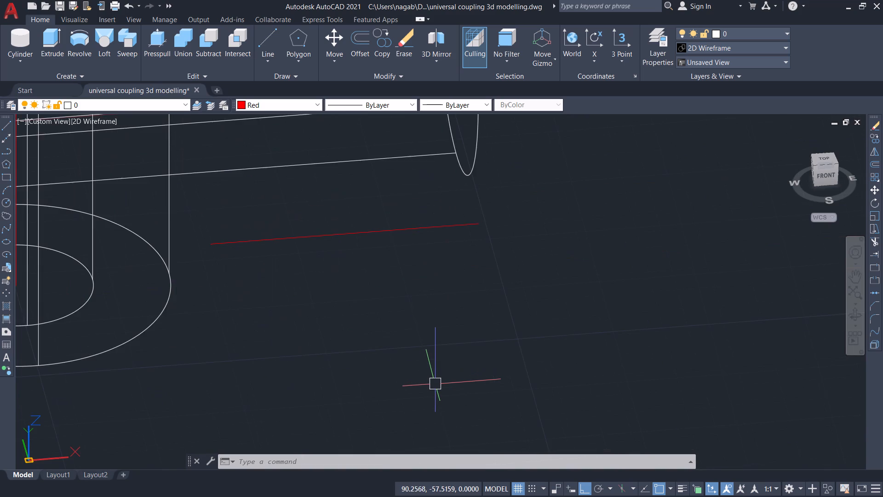
{"action": "scroll", "coordinate": [435, 384], "scroll_direction": "down", "scroll_amount": 2}
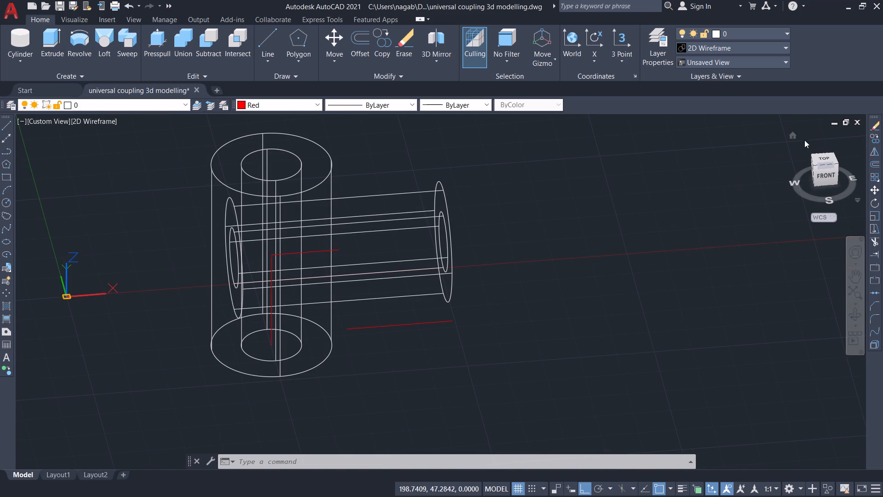
{"action": "left_click", "coordinate": [792, 135]}
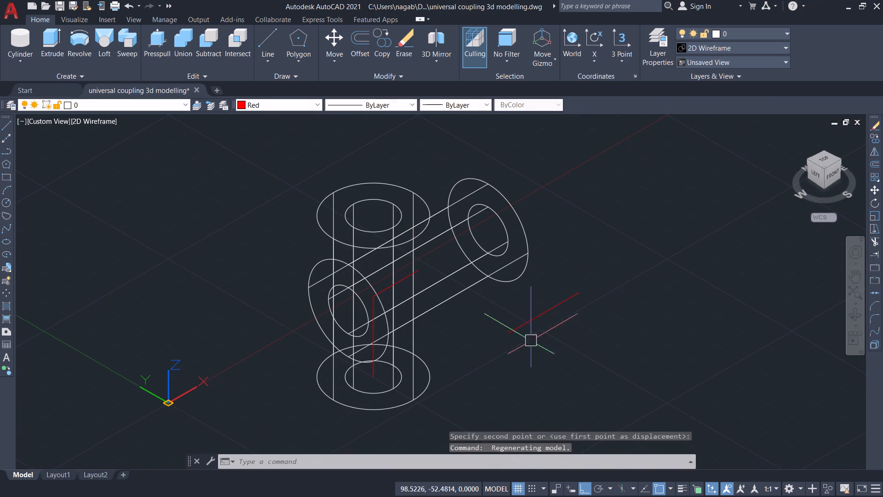
{"action": "left_click", "coordinate": [103, 123]}
{"action": "left_click", "coordinate": [128, 162]}
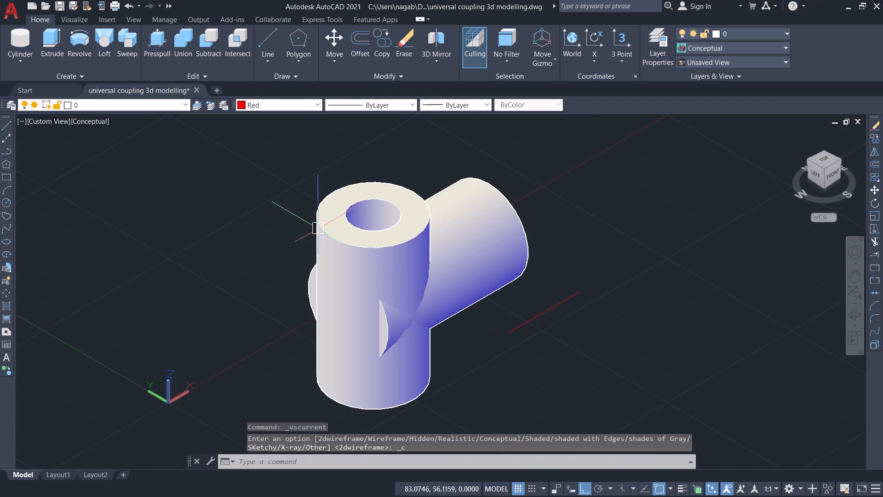
Examine the two intersecting hollow cylinders from several angles in the shaded view.
{"action": "scroll", "coordinate": [591, 298], "scroll_direction": "down", "scroll_amount": 1}
{"action": "scroll", "coordinate": [574, 300], "scroll_direction": "up", "scroll_amount": 1}
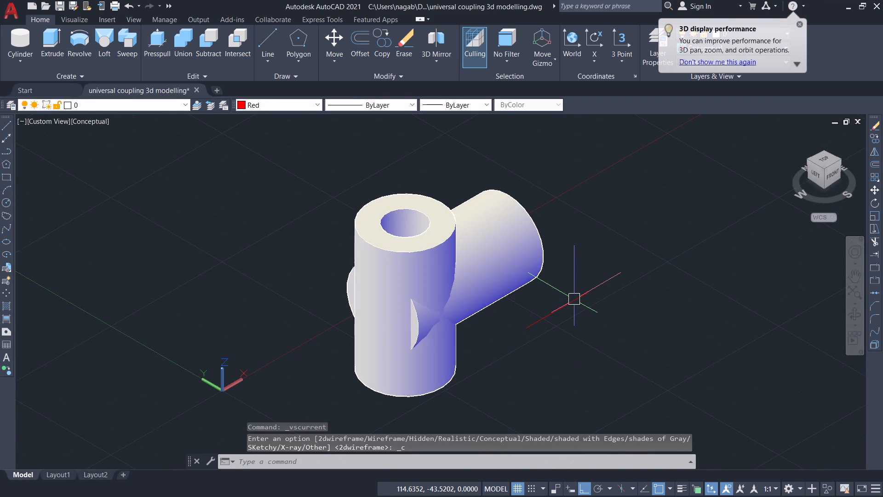
{"action": "scroll", "coordinate": [574, 300], "scroll_direction": "up", "scroll_amount": 1}
{"action": "scroll", "coordinate": [571, 300], "scroll_direction": "down", "scroll_amount": 1}
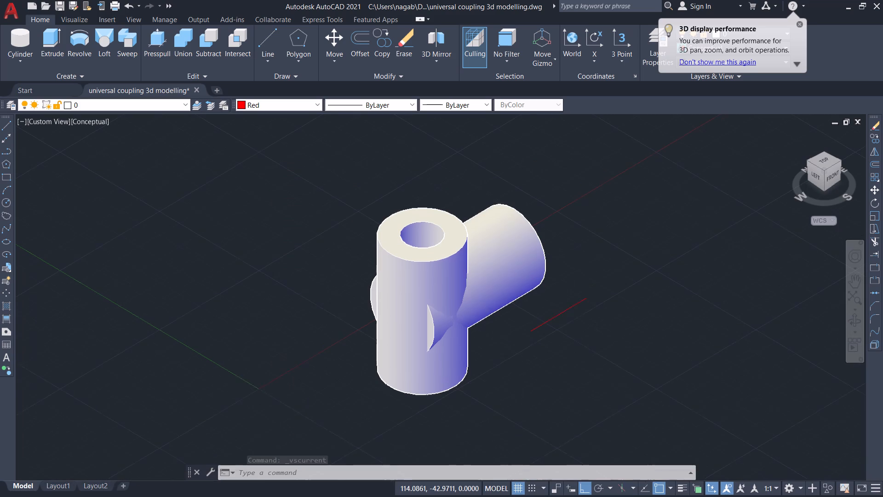
{"action": "middle_click_drag", "start_coordinate": [571, 300], "coordinate": [440, 300], "text": "shift"}
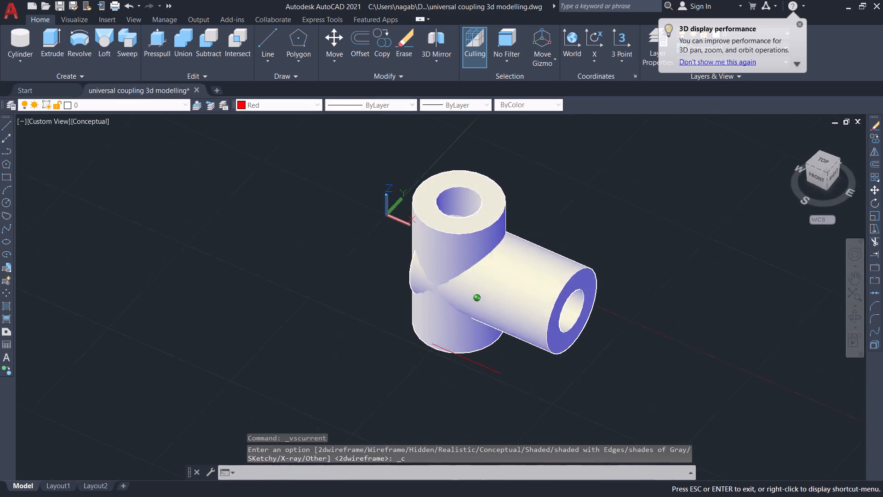
{"action": "middle_click_drag", "start_coordinate": [440, 300], "coordinate": [484, 298], "text": "shift"}
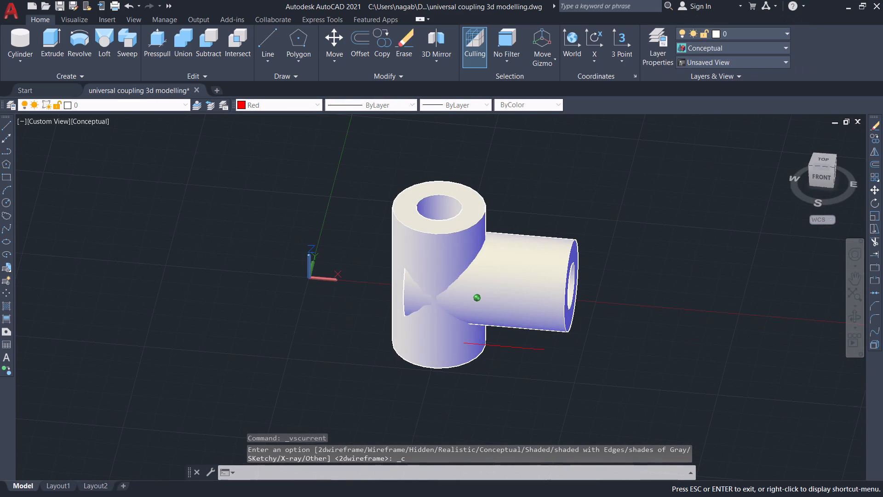
{"action": "middle_click_drag", "start_coordinate": [484, 298], "coordinate": [482, 292], "text": "shift"}
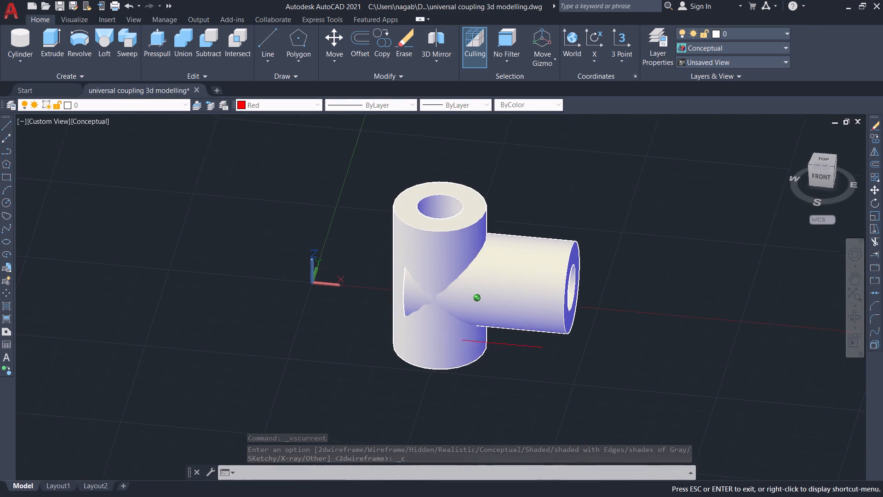
{"action": "middle_click_drag", "start_coordinate": [482, 292], "coordinate": [496, 288], "text": "shift"}
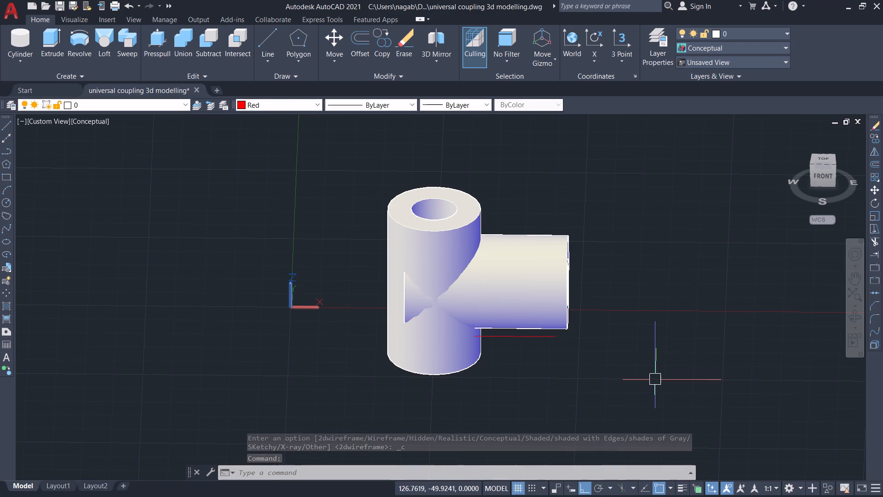
Move the horizontal hollow cylinder about 38 units along positive X, away from the upright cylinder.
{"action": "key", "text": "m"}
{"action": "key", "text": "Return"}
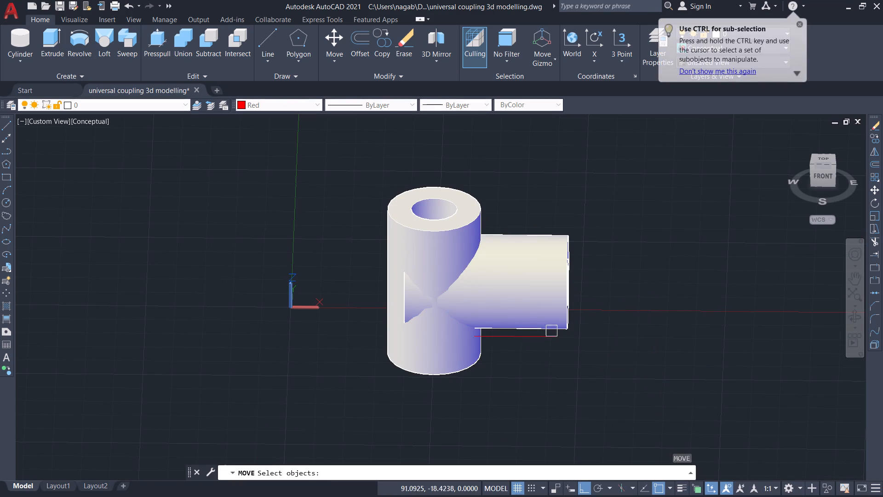
{"action": "left_click", "coordinate": [525, 300]}
{"action": "key", "text": "Return"}
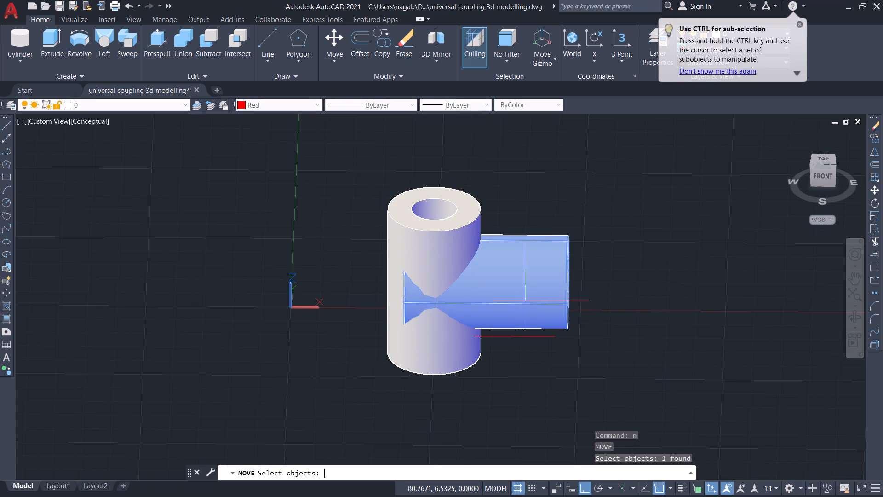
{"action": "left_click", "coordinate": [572, 282]}
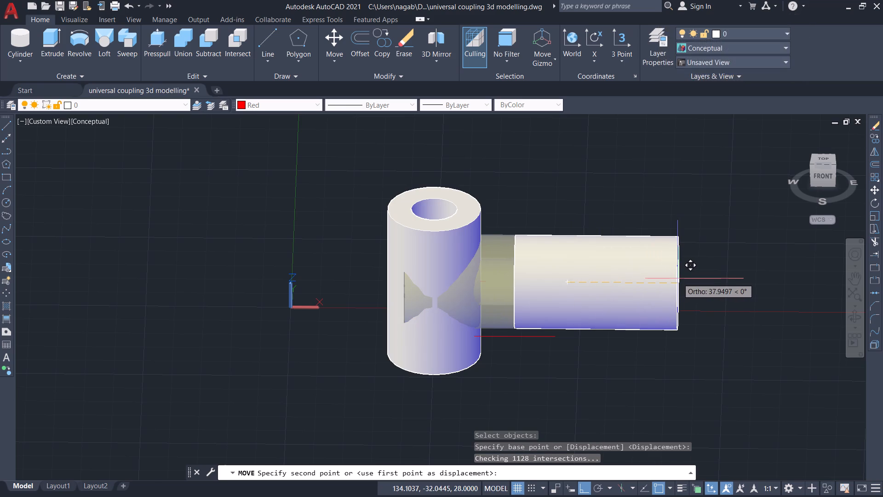
{"action": "left_click", "coordinate": [678, 278]}
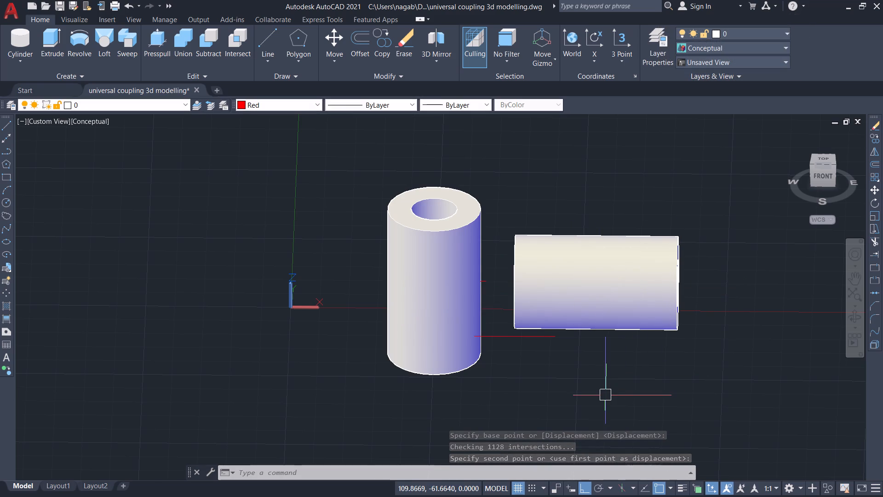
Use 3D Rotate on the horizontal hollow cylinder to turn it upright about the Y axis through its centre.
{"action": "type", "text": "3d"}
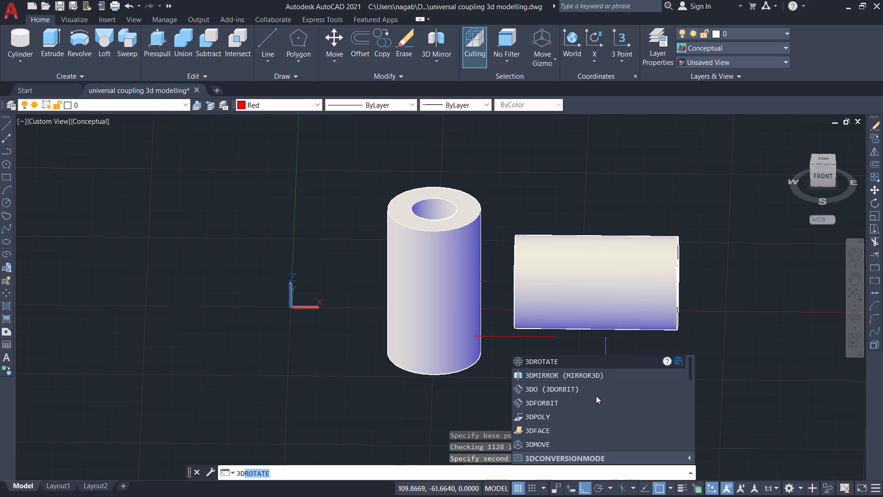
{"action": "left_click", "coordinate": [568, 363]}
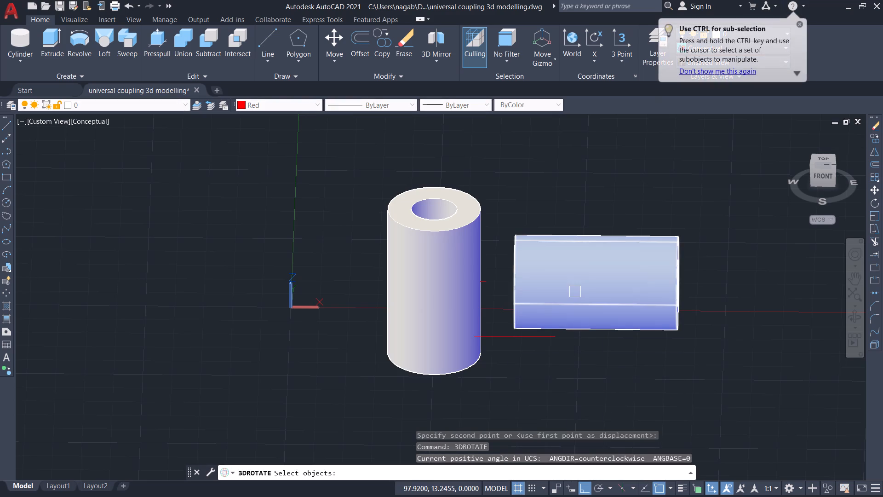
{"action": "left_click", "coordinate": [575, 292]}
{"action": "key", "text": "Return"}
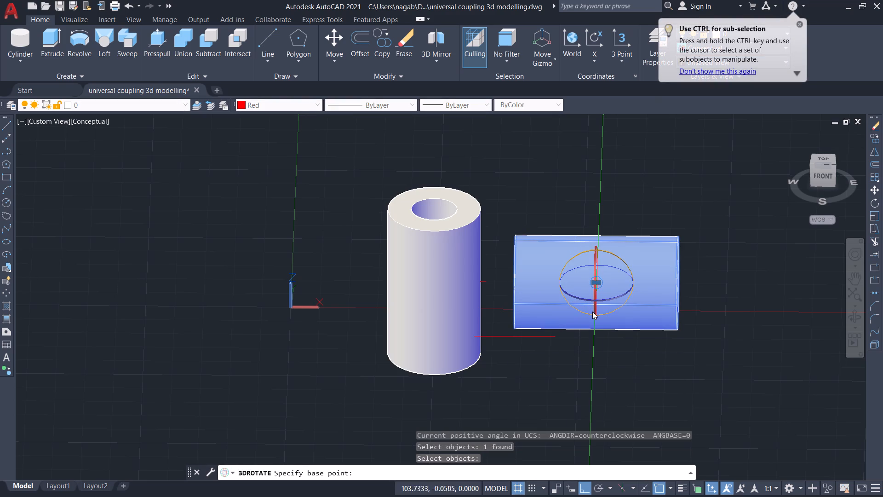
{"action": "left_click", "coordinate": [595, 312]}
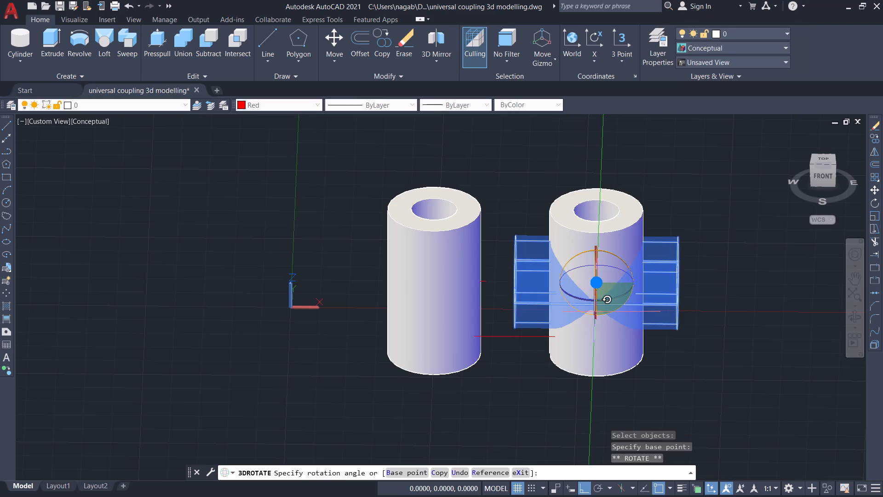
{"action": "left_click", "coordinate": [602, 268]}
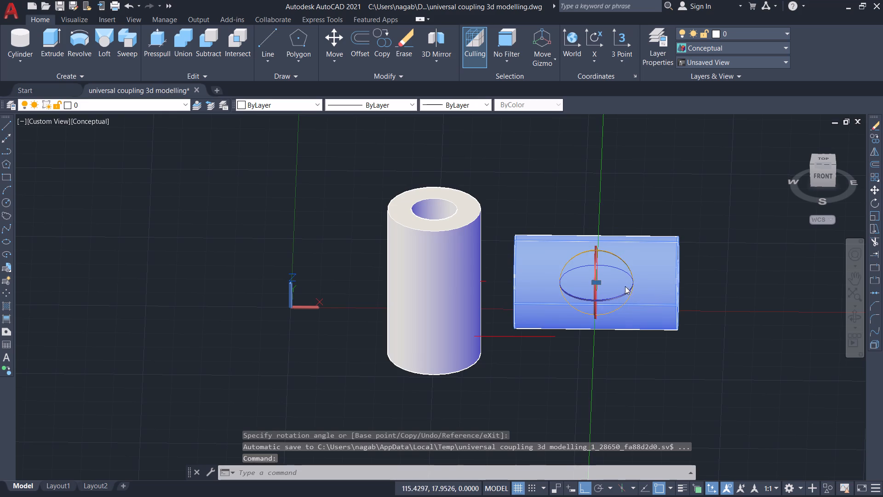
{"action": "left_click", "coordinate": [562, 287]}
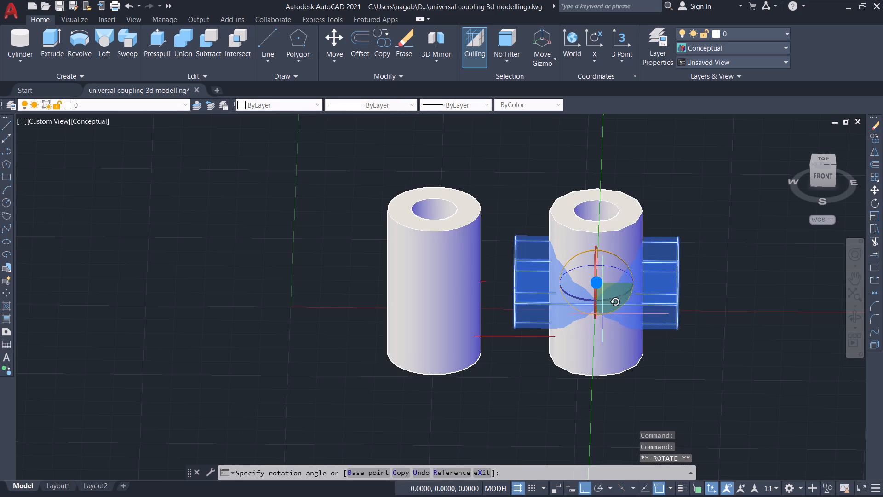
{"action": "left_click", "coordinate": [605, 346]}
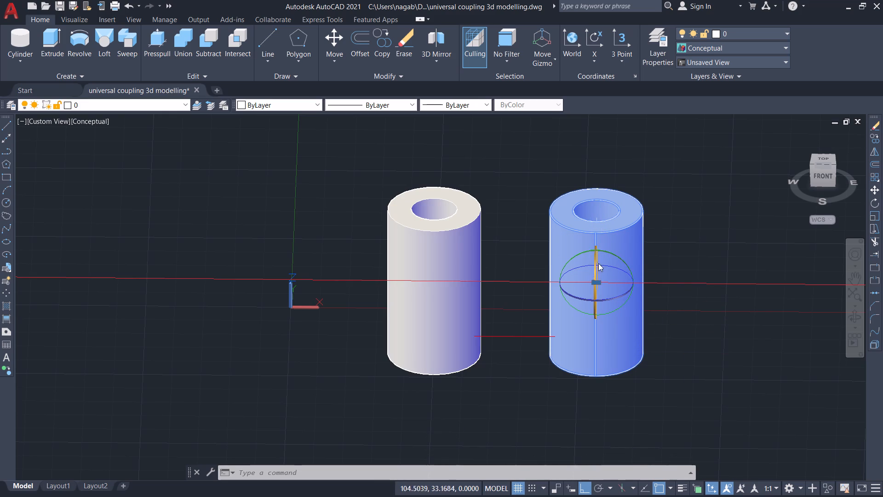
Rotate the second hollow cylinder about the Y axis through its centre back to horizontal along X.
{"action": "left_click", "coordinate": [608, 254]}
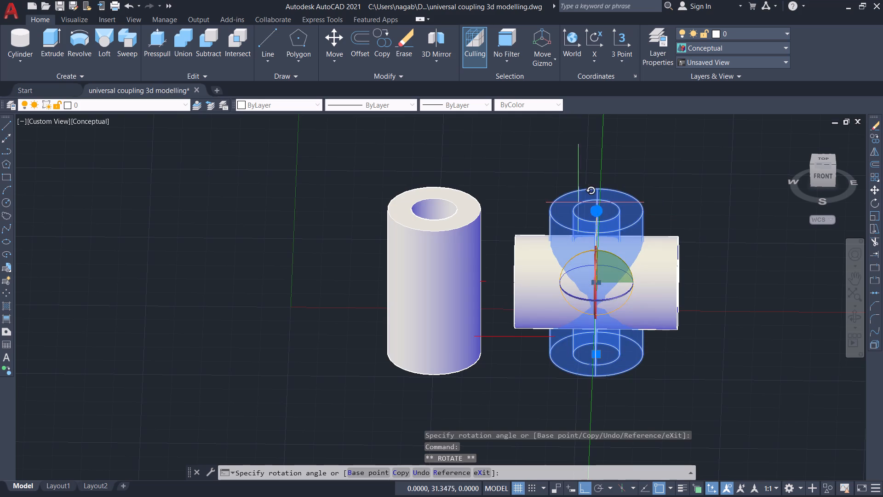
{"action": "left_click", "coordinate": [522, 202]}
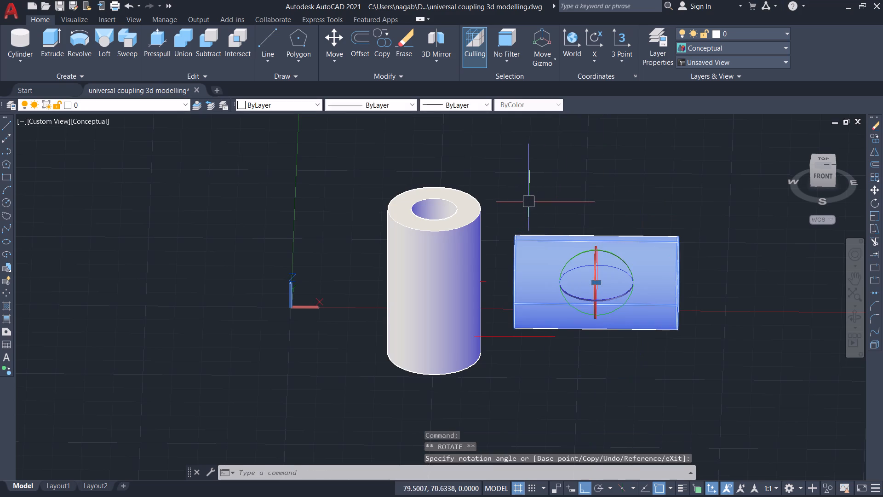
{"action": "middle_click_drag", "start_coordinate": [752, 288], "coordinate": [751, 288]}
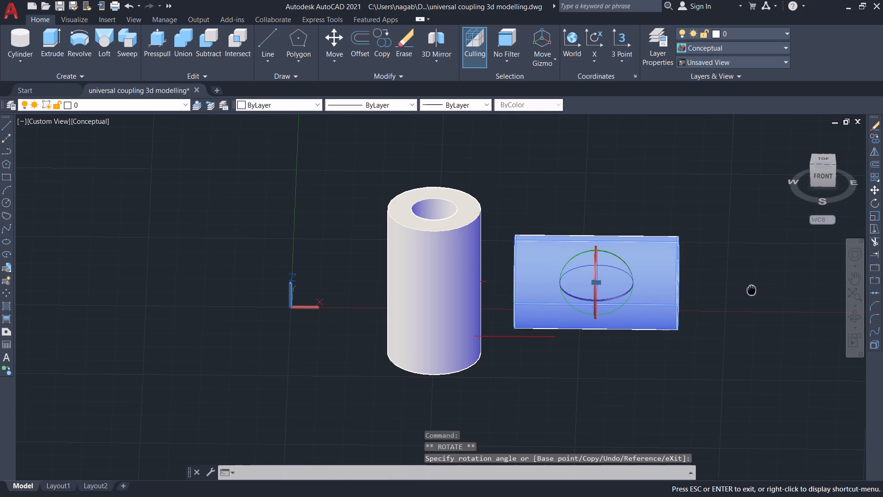
Rotate the horizontal hollow cylinder a quarter turn about the Z axis through its centre to lie along Y.
{"action": "middle_click_drag", "start_coordinate": [751, 288], "coordinate": [661, 287]}
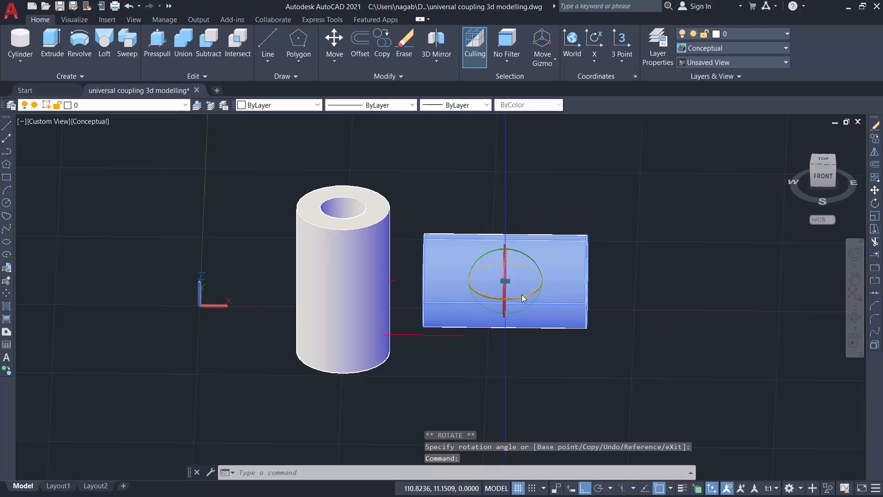
{"action": "left_click", "coordinate": [522, 295]}
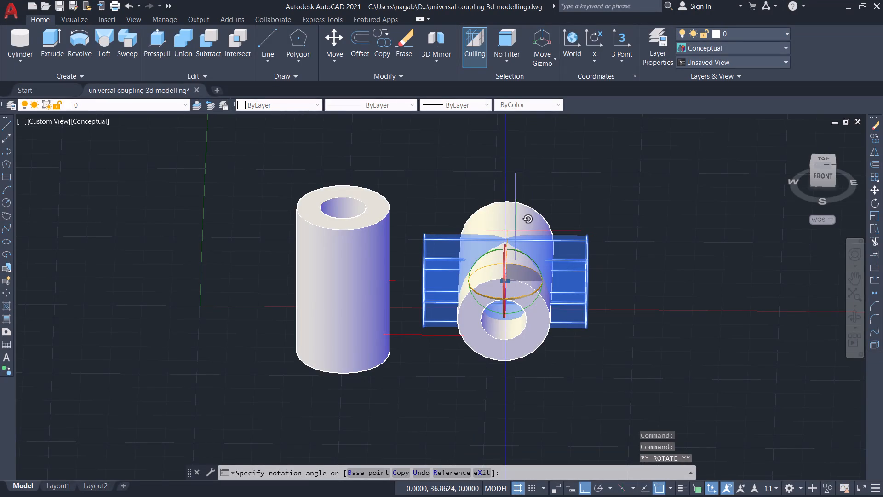
{"action": "left_click", "coordinate": [507, 209]}
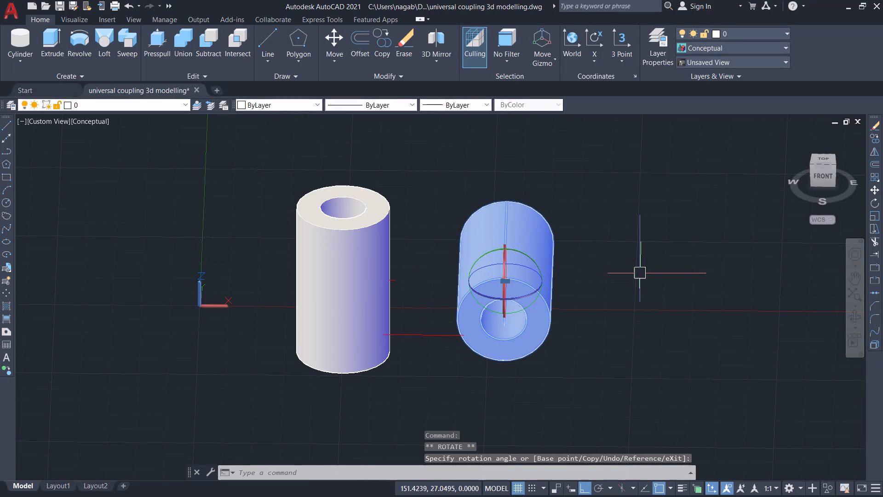
{"action": "middle_click_drag", "start_coordinate": [624, 295], "coordinate": [602, 294]}
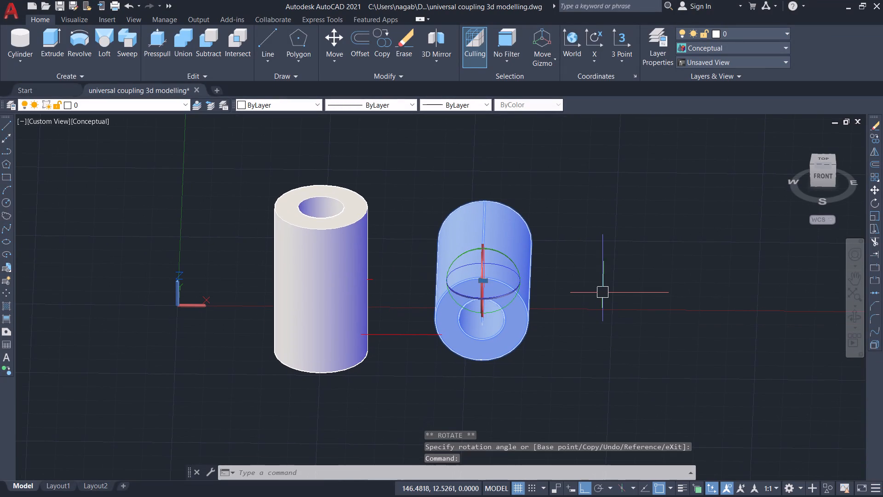
{"action": "key", "text": "Escape"}
Erase the leftover red construction line lying parallel to X beside the base of the upright cylinder.
{"action": "middle_click", "coordinate": [606, 308]}
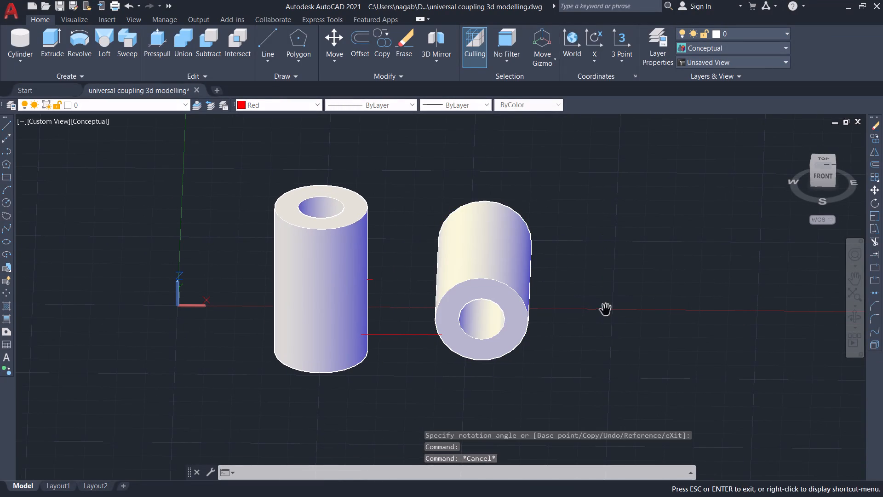
{"action": "middle_click_drag", "start_coordinate": [636, 296], "coordinate": [535, 323], "text": "shift"}
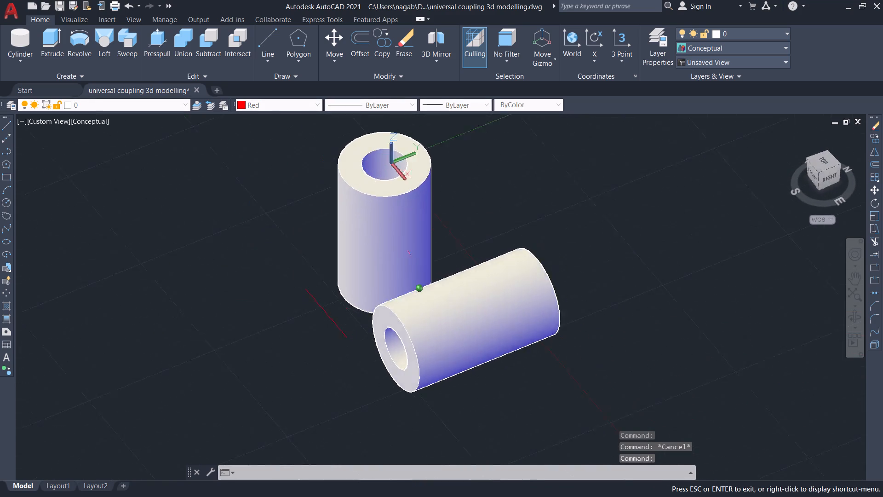
{"action": "middle_click_drag", "start_coordinate": [535, 323], "coordinate": [497, 311], "text": "shift"}
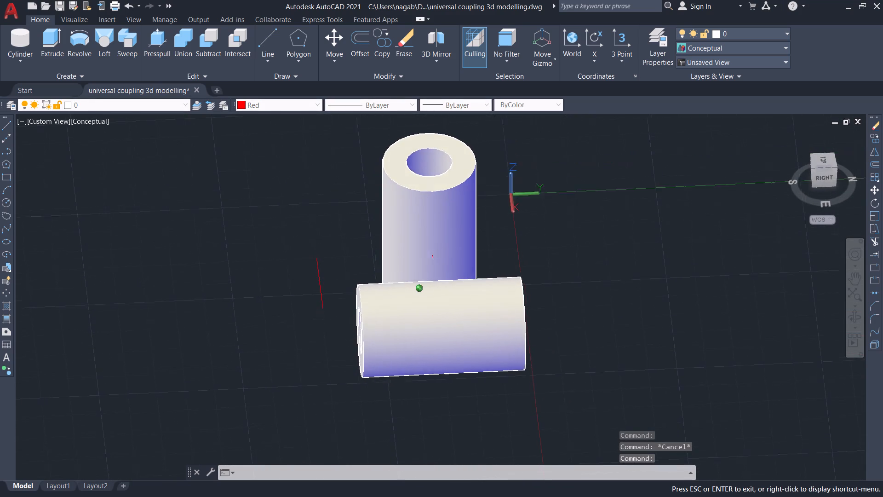
{"action": "middle_click_drag", "start_coordinate": [497, 311], "coordinate": [535, 301], "text": "shift"}
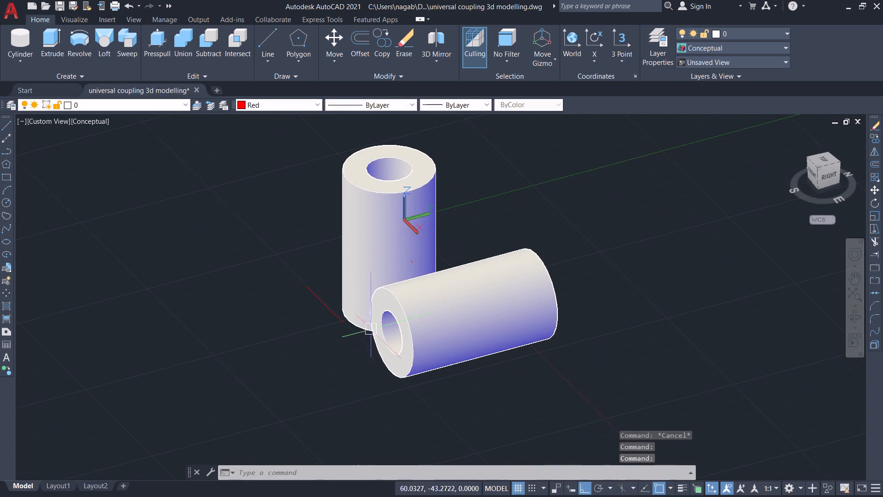
{"action": "left_click", "coordinate": [332, 311]}
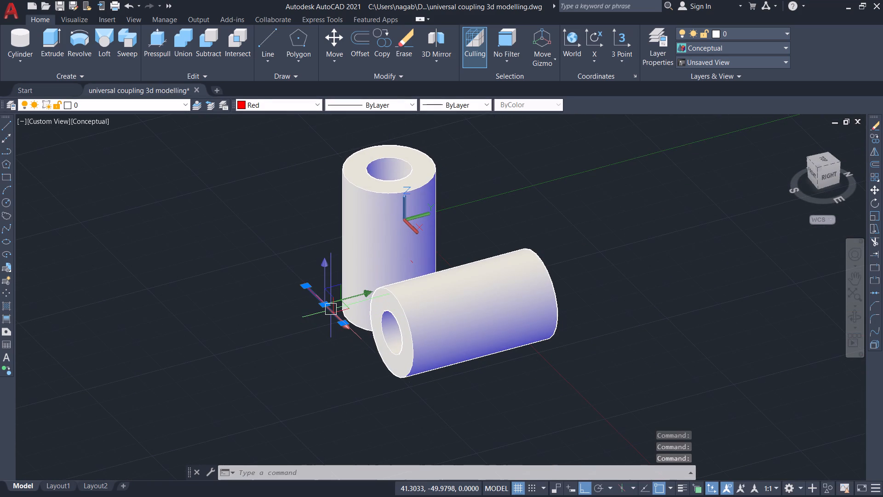
{"action": "key", "text": "Delete"}
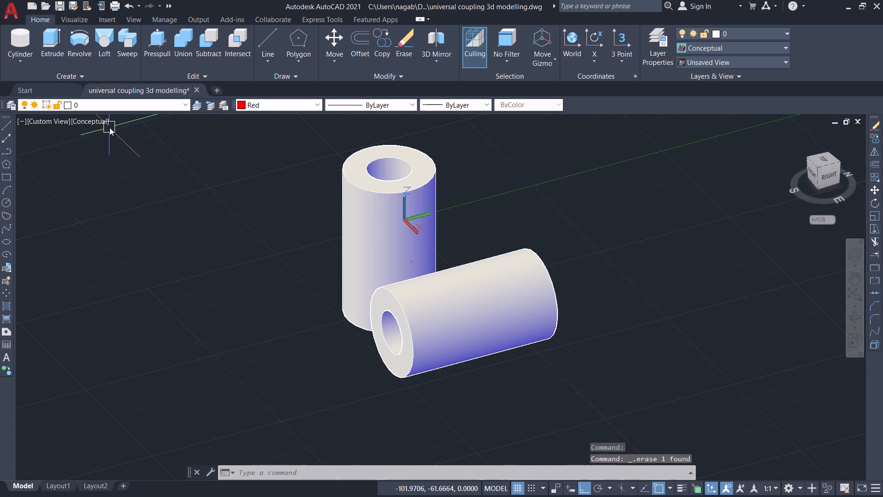
In 2D Wireframe style, draw a 28-unit line from the horizontal cylinder's front end centre along its axis in the Y direction.
{"action": "left_click", "coordinate": [99, 124]}
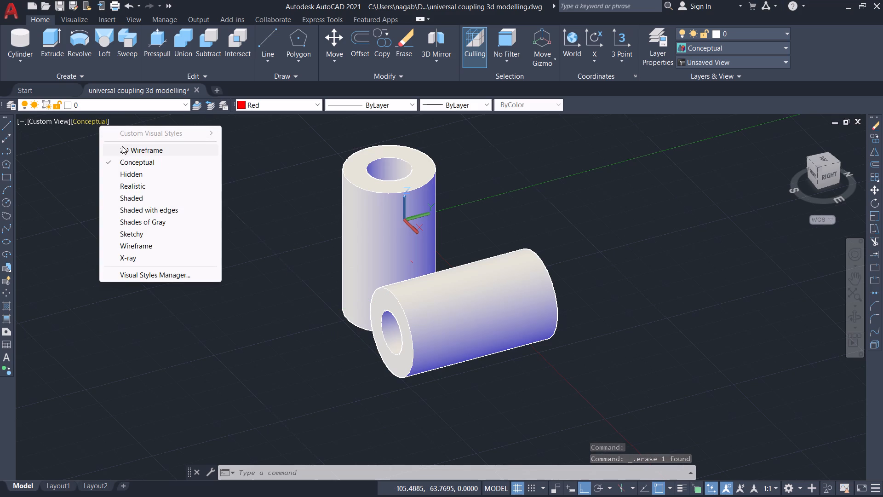
{"action": "left_click", "coordinate": [122, 146]}
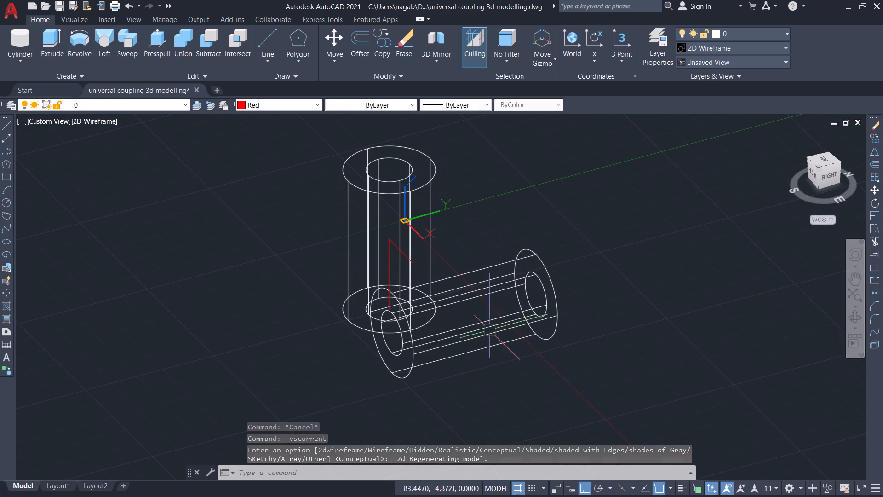
{"action": "left_click", "coordinate": [264, 42]}
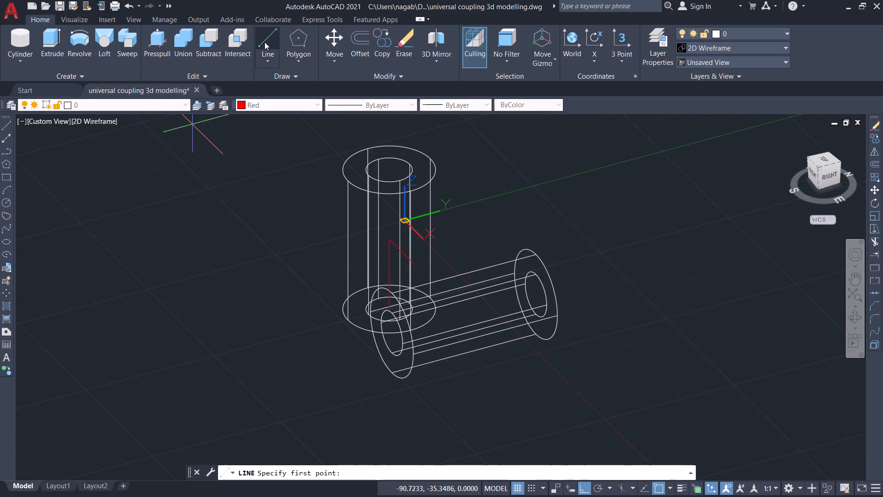
{"action": "left_click", "coordinate": [393, 337]}
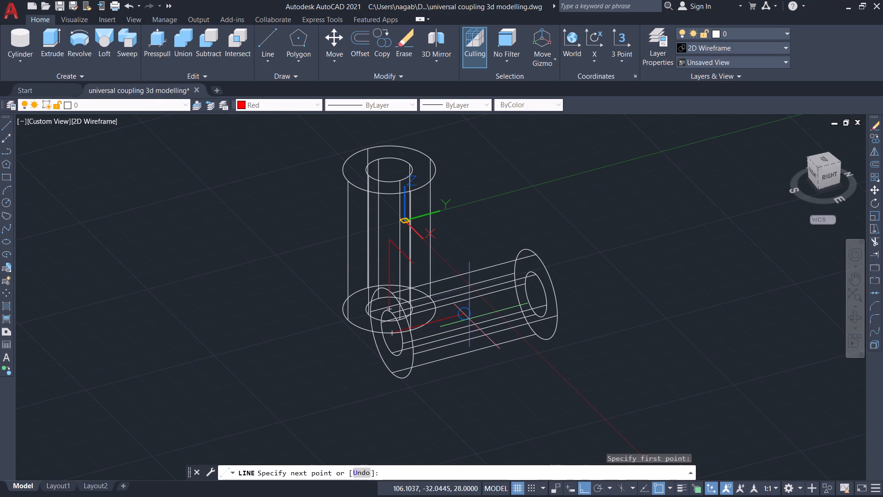
{"action": "type", "text": "28"}
{"action": "key", "text": "Return"}
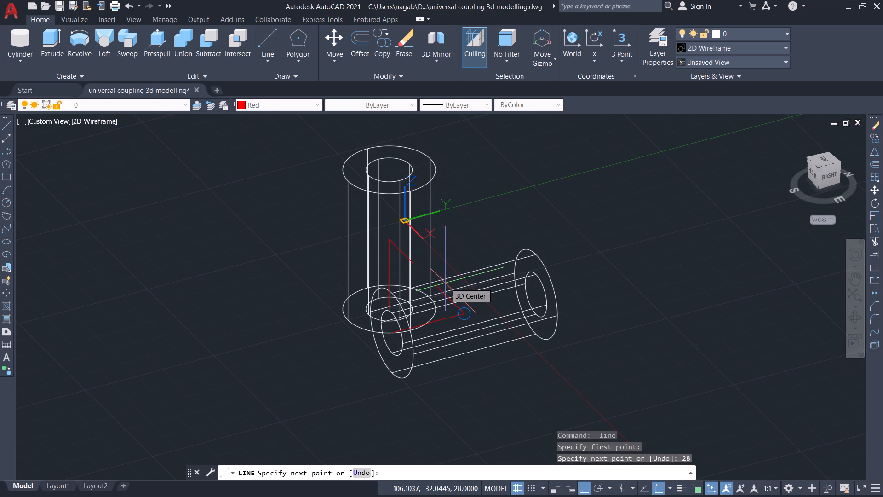
{"action": "key", "text": "Escape"}
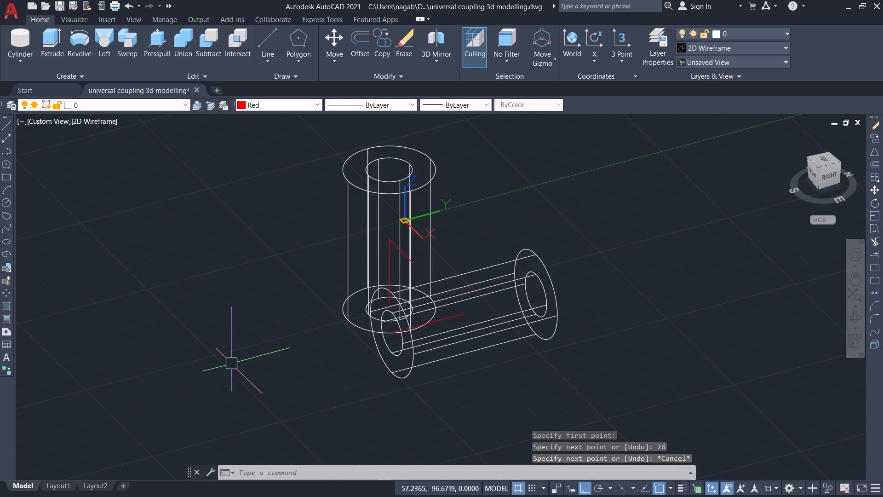
Move the horizontal cylinder from its axis midpoint to the outer end of the short X-direction red line at the upright cylinder's mid-height.
{"action": "key", "text": "m"}
{"action": "key", "text": "Return"}
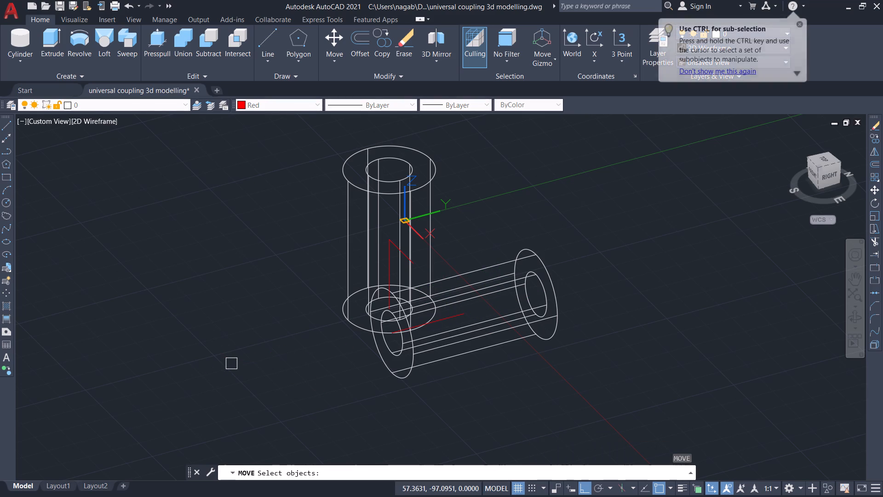
{"action": "left_click", "coordinate": [552, 283]}
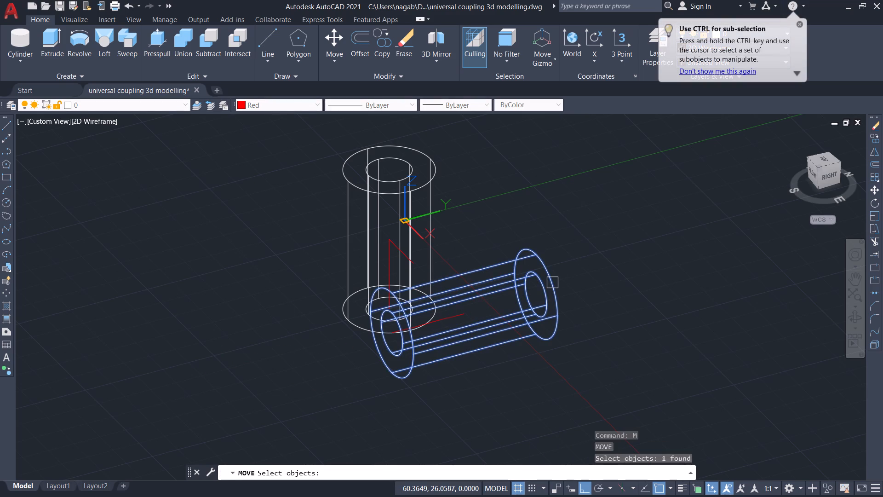
{"action": "key", "text": "Return"}
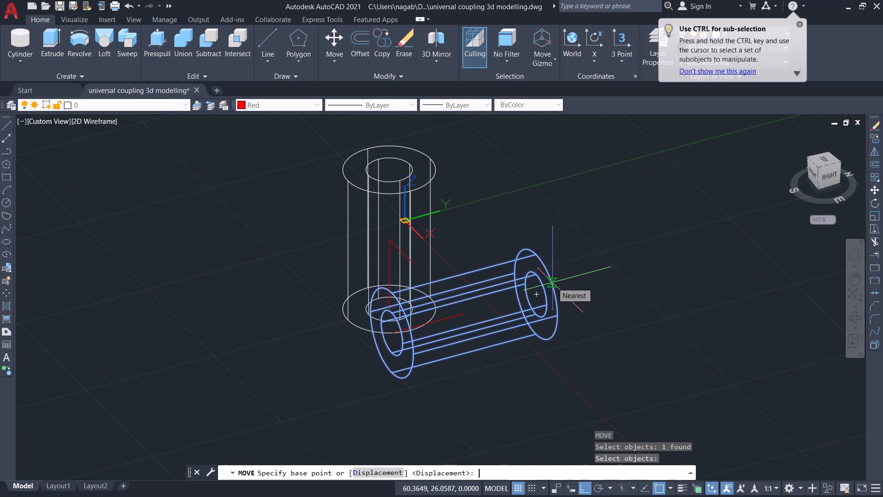
{"action": "left_click", "coordinate": [461, 313]}
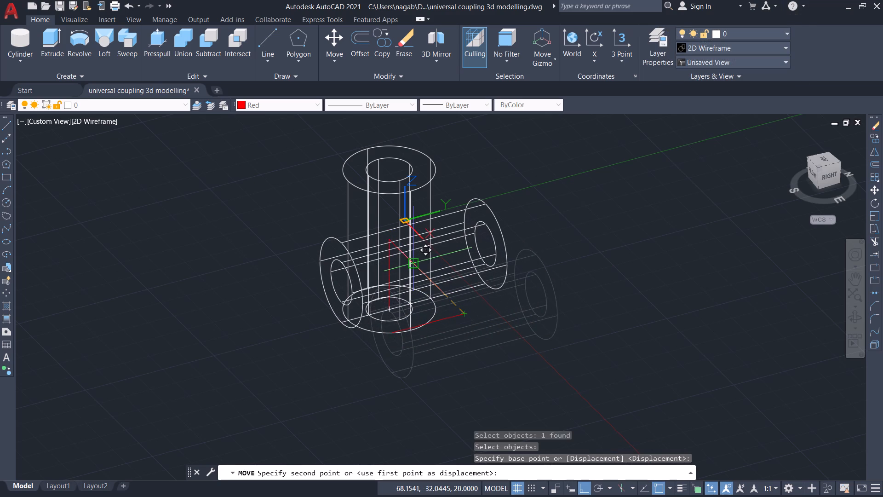
{"action": "left_click", "coordinate": [413, 266]}
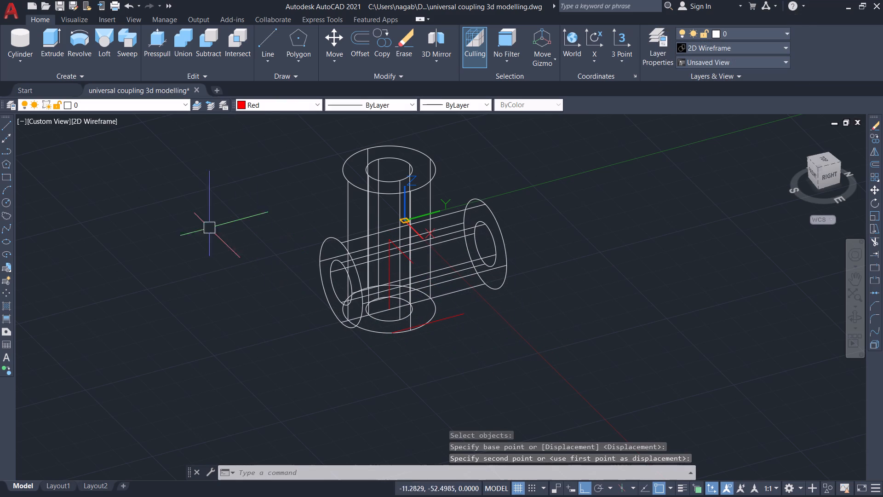
Examine the offset intersecting hollow cylinders from the front, top and underside in the Conceptual visual style.
{"action": "left_click", "coordinate": [103, 121]}
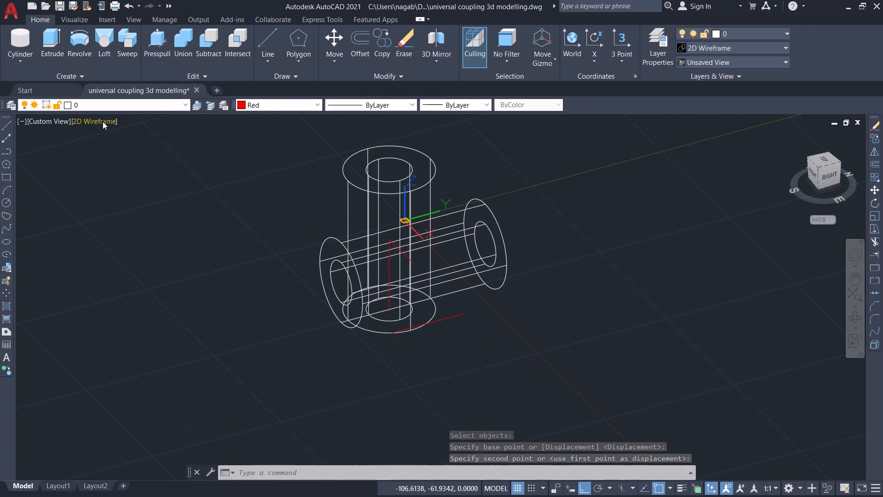
{"action": "left_click", "coordinate": [132, 160]}
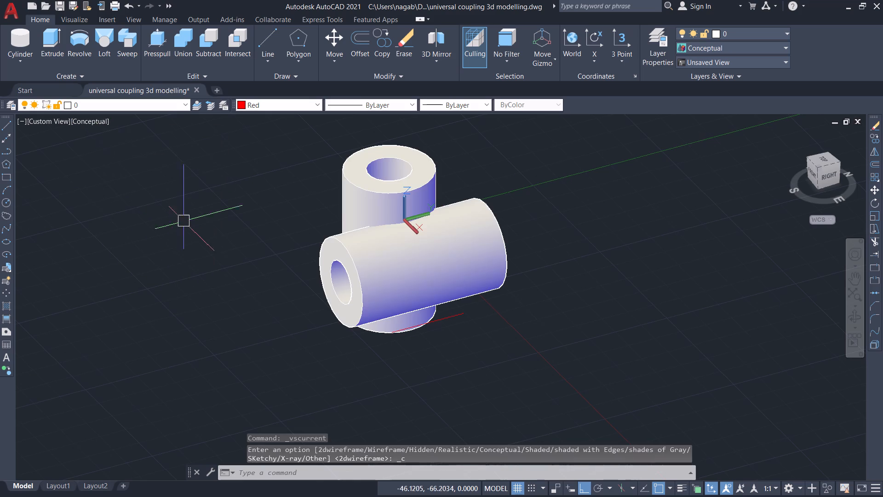
{"action": "middle_click_drag", "start_coordinate": [184, 237], "coordinate": [228, 231]}
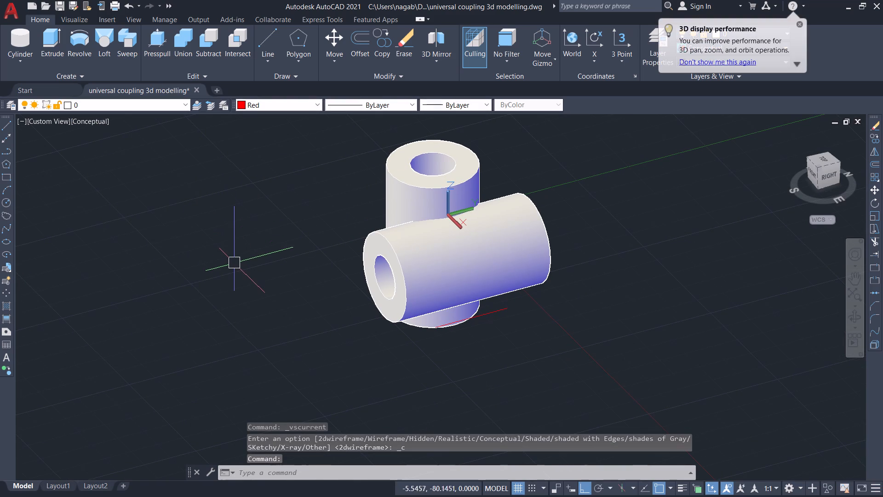
{"action": "middle_click_drag", "start_coordinate": [235, 264], "coordinate": [293, 248], "text": "shift"}
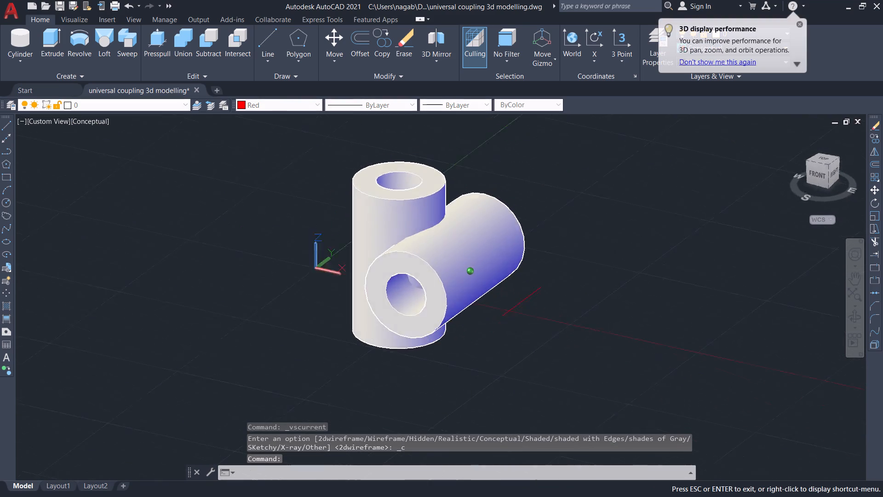
{"action": "middle_click_drag", "start_coordinate": [293, 248], "coordinate": [300, 237], "text": "shift"}
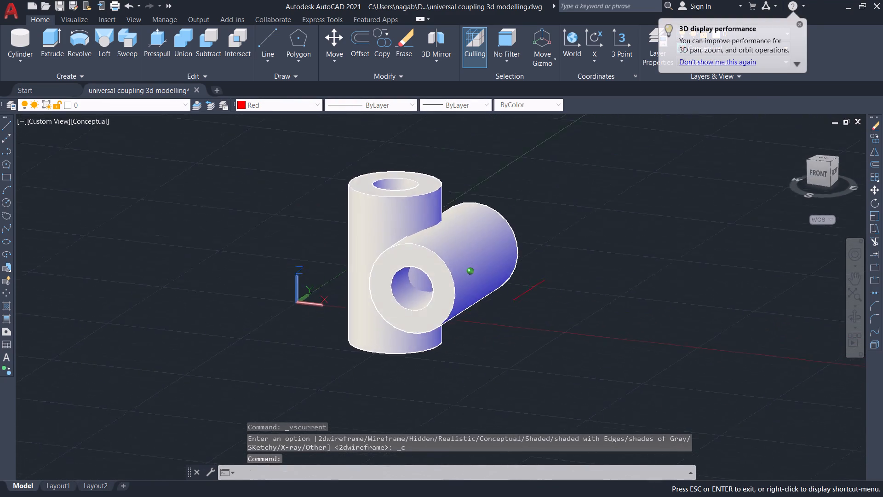
{"action": "middle_click_drag", "start_coordinate": [300, 237], "coordinate": [319, 83], "text": "shift"}
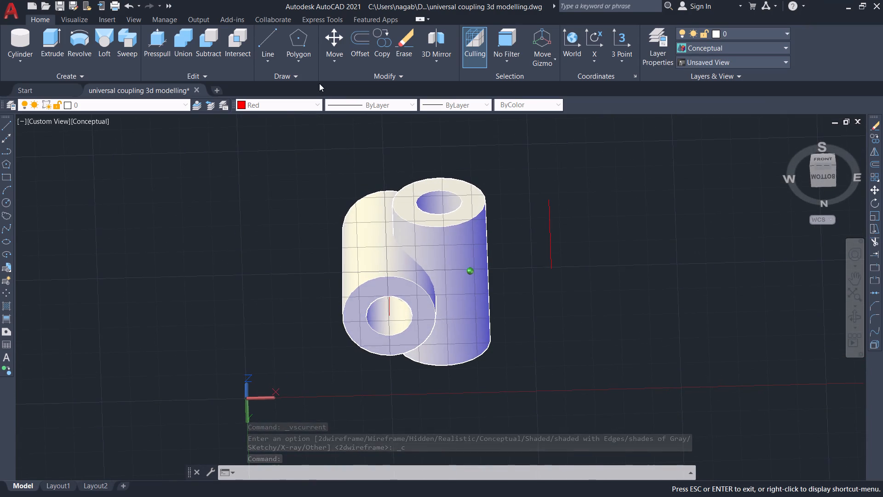
{"action": "middle_click_drag", "start_coordinate": [319, 83], "coordinate": [323, 343], "text": "shift"}
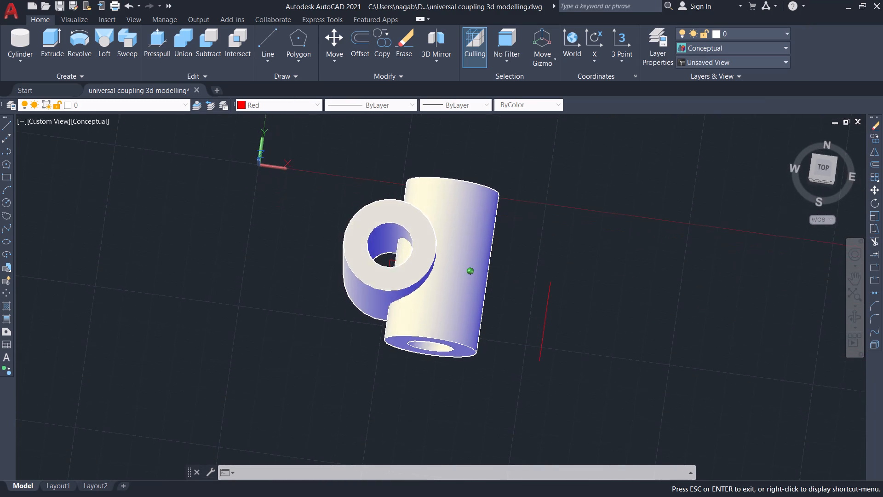
{"action": "middle_click_drag", "start_coordinate": [323, 343], "coordinate": [323, 222], "text": "shift"}
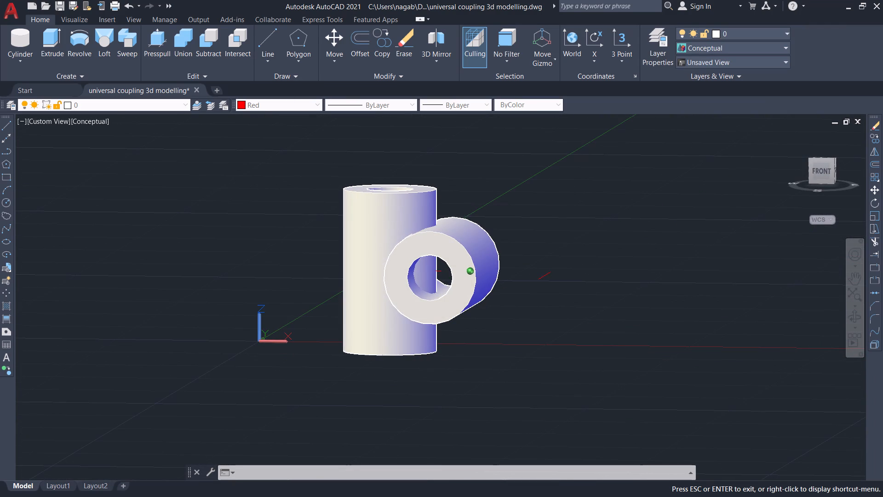
{"action": "middle_click_drag", "start_coordinate": [323, 222], "coordinate": [324, 225], "text": "shift"}
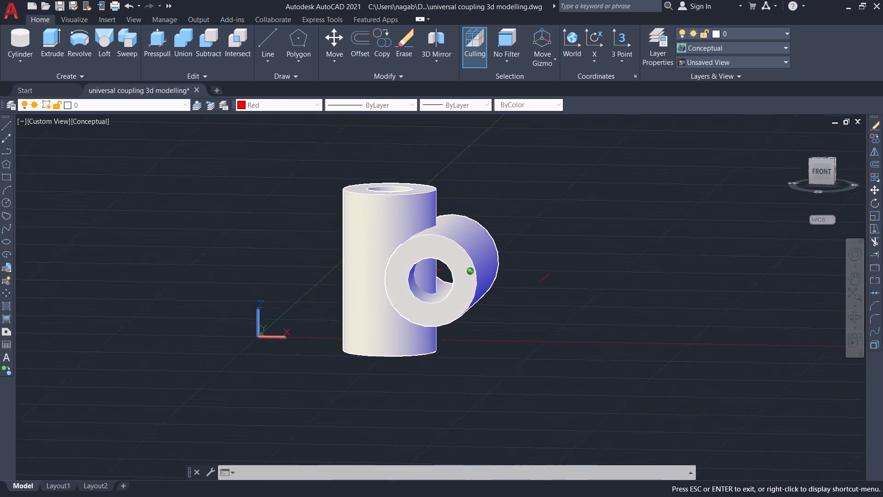
{"action": "middle_click_drag", "start_coordinate": [324, 225], "coordinate": [325, 227], "text": "shift"}
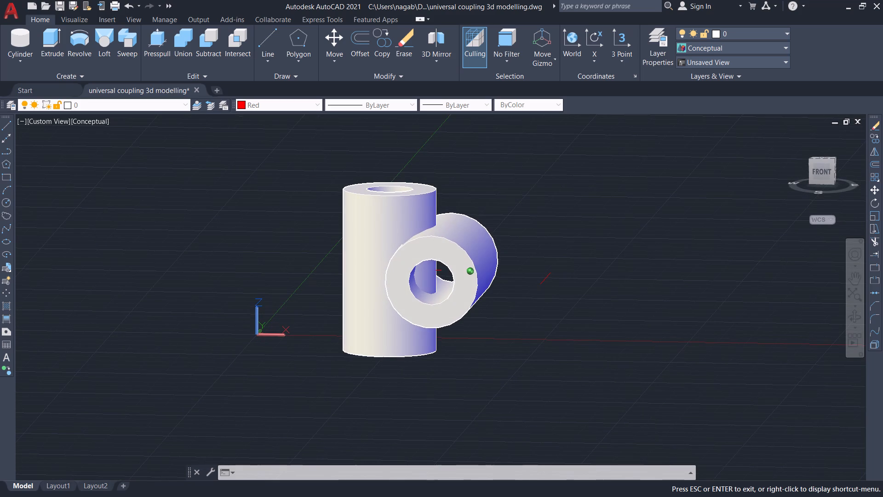
{"action": "middle_click_drag", "start_coordinate": [325, 227], "coordinate": [319, 211], "text": "shift"}
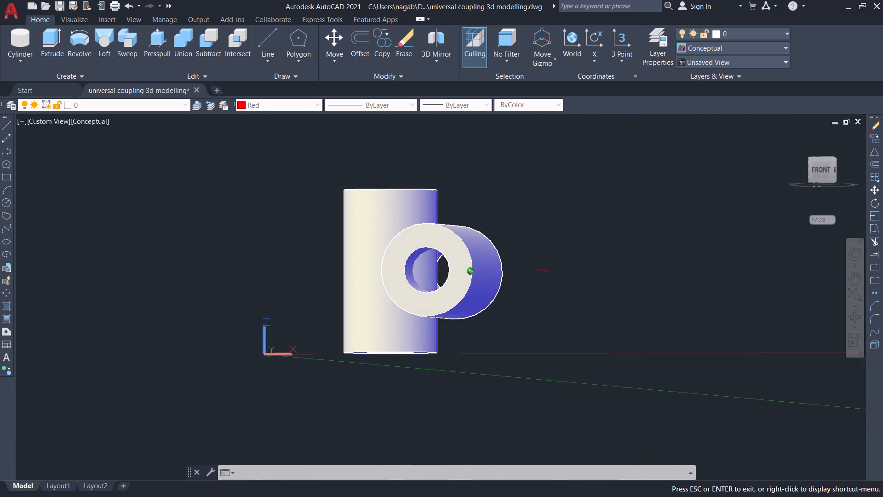
{"action": "middle_click_drag", "start_coordinate": [319, 211], "coordinate": [325, 222], "text": "shift"}
{"action": "scroll", "coordinate": [560, 358], "scroll_direction": "down", "scroll_amount": 2}
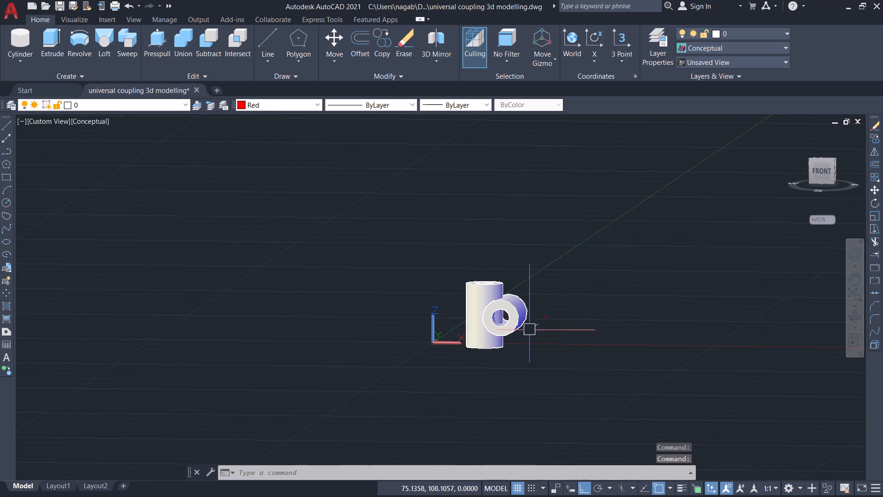
{"action": "scroll", "coordinate": [527, 327], "scroll_direction": "up", "scroll_amount": 3}
{"action": "middle_click_drag", "start_coordinate": [568, 332], "coordinate": [546, 340]}
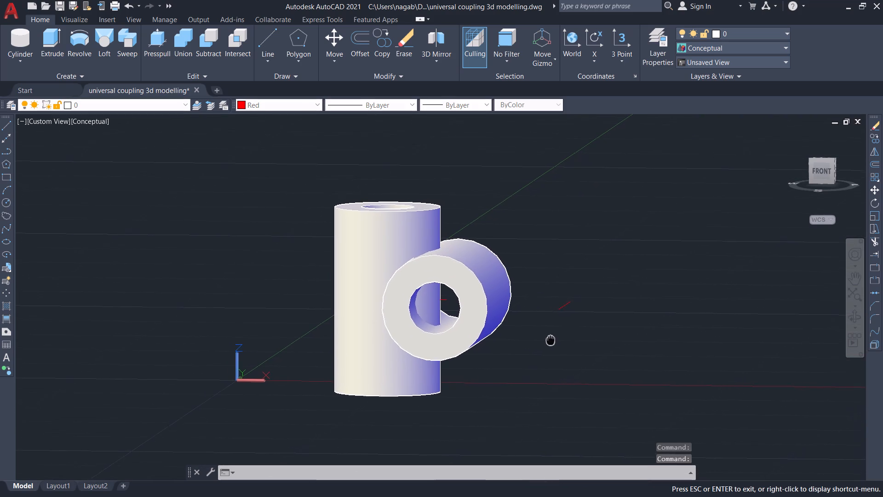
{"action": "middle_click_drag", "start_coordinate": [546, 340], "coordinate": [493, 312]}
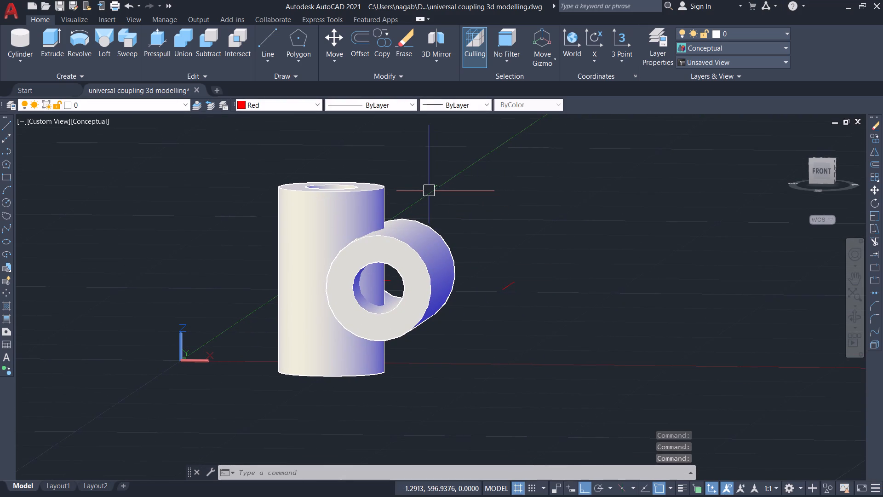
{"action": "middle_click_drag", "start_coordinate": [423, 188], "coordinate": [445, 332], "text": "shift"}
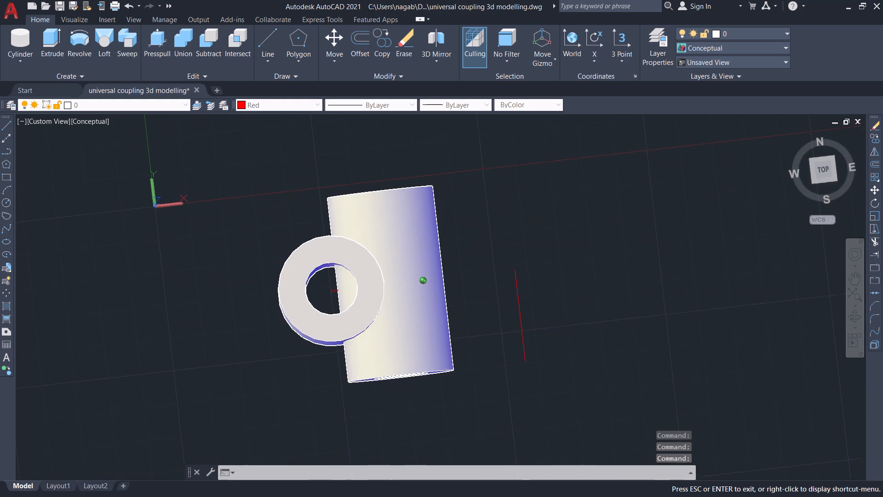
{"action": "middle_click_drag", "start_coordinate": [445, 332], "coordinate": [413, 204], "text": "shift"}
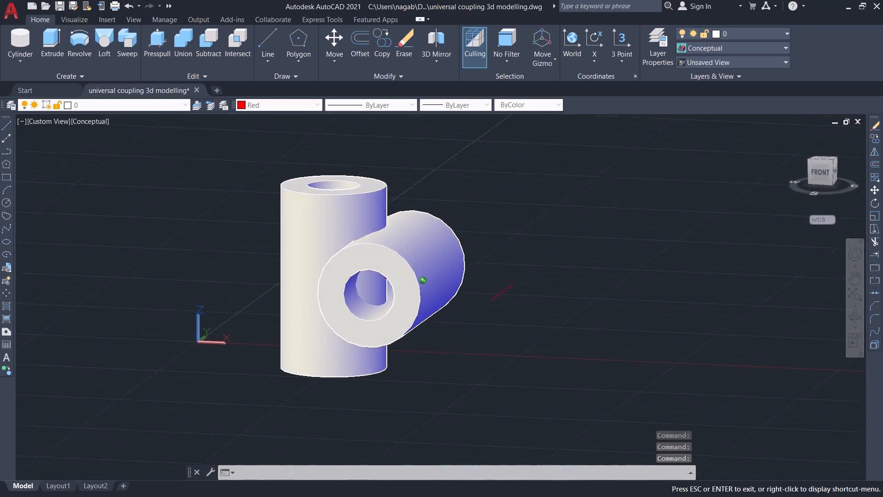
{"action": "middle_click_drag", "start_coordinate": [413, 204], "coordinate": [415, 211], "text": "shift"}
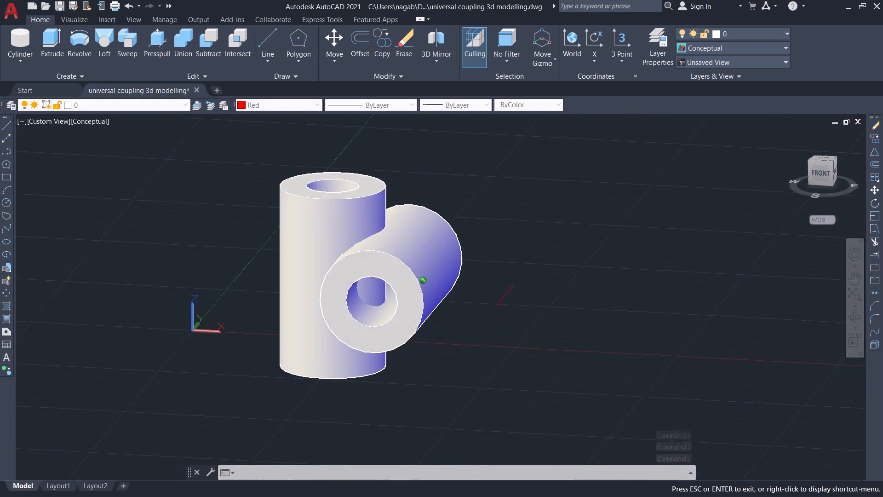
{"action": "middle_click_drag", "start_coordinate": [415, 211], "coordinate": [415, 210], "text": "shift"}
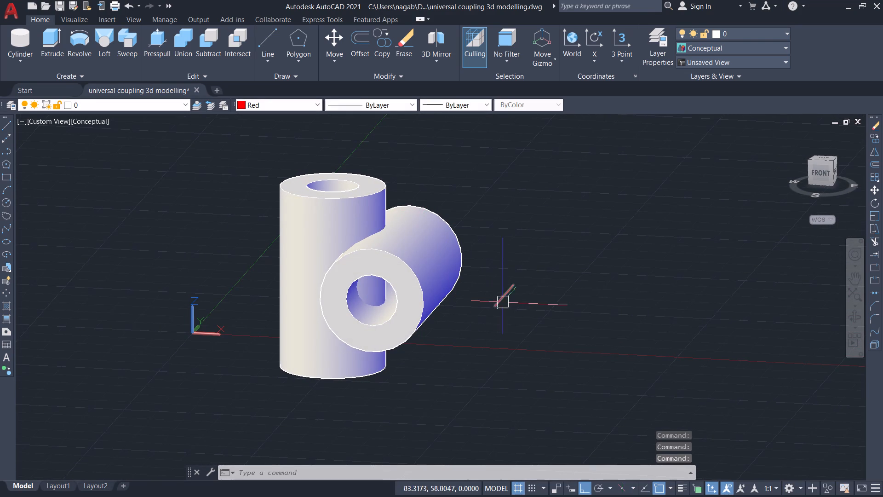
Erase the leftover 28-unit red construction line beside the two cylinders.
{"action": "left_click", "coordinate": [503, 302]}
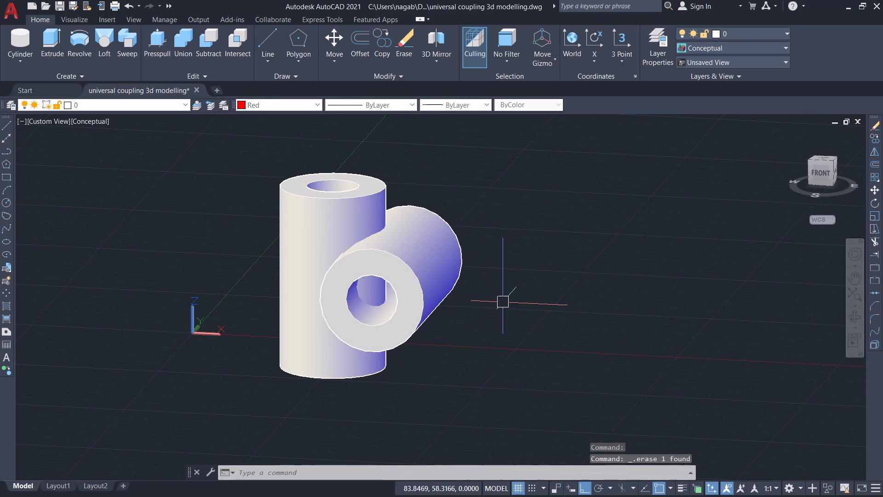
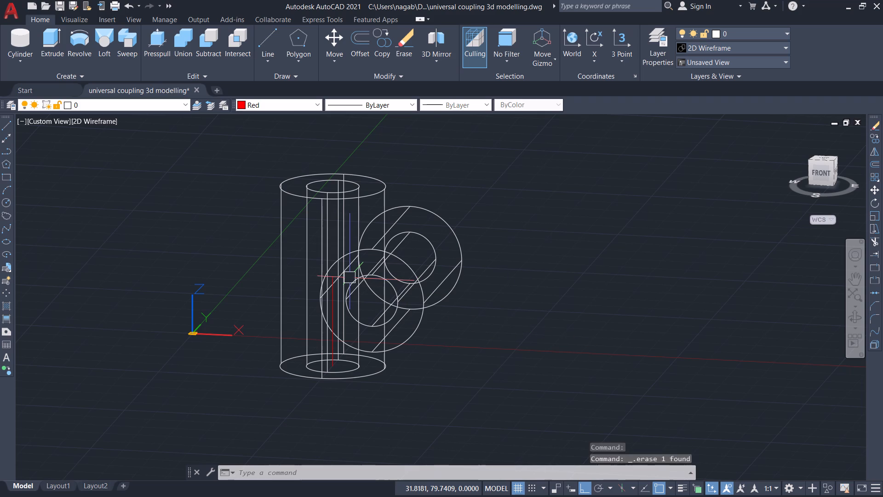
Erase the remaining red construction line inside the upright cylinder.
{"action": "left_click", "coordinate": [335, 306]}
{"action": "key", "text": "Delete"}
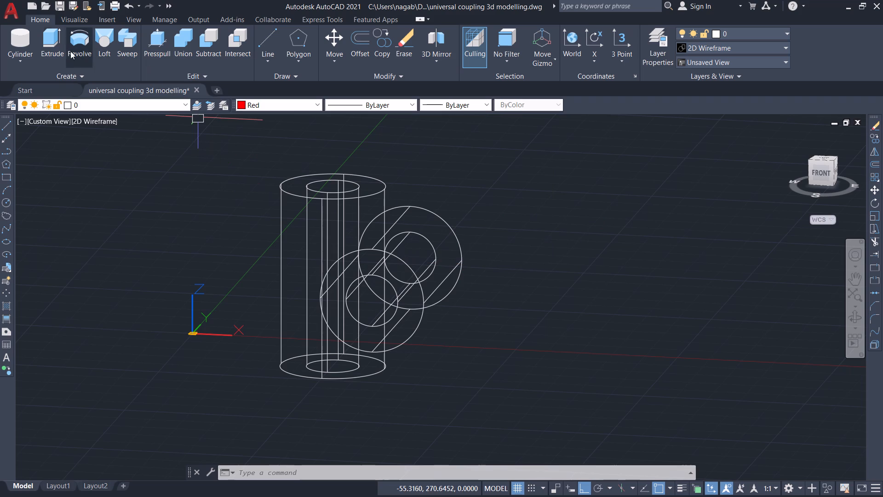
{"action": "left_click", "coordinate": [393, 291]}
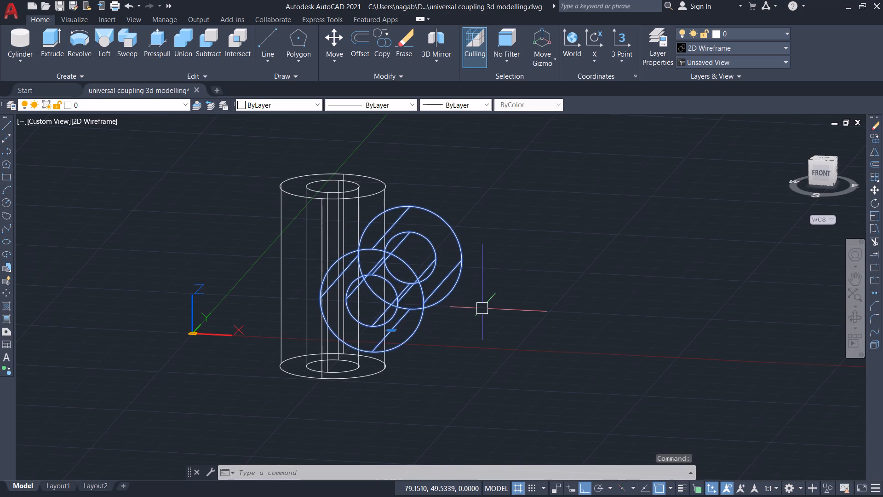
{"action": "key", "text": "Escape"}
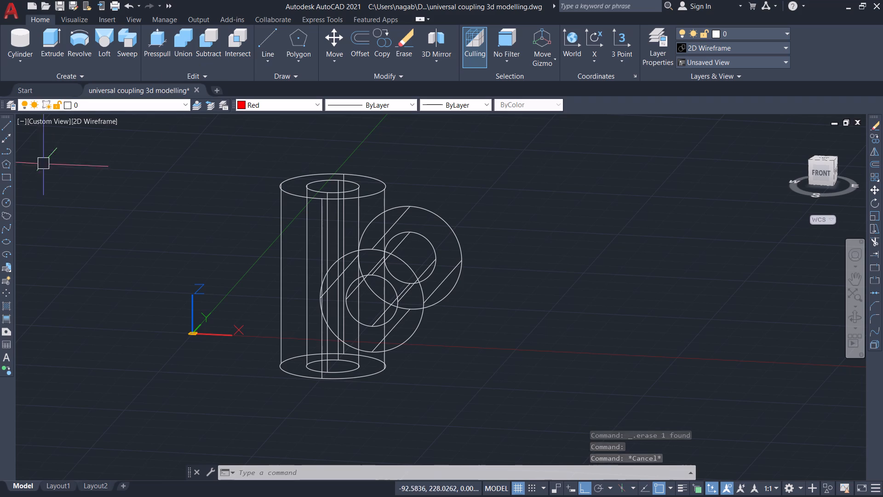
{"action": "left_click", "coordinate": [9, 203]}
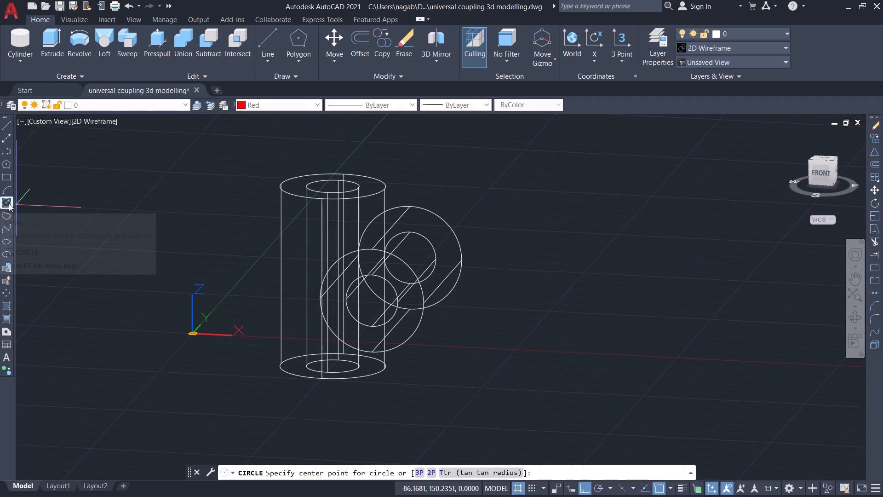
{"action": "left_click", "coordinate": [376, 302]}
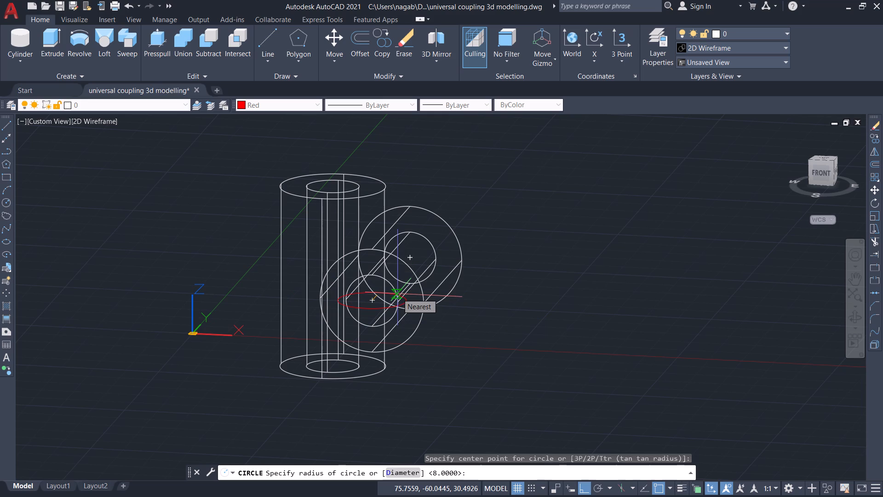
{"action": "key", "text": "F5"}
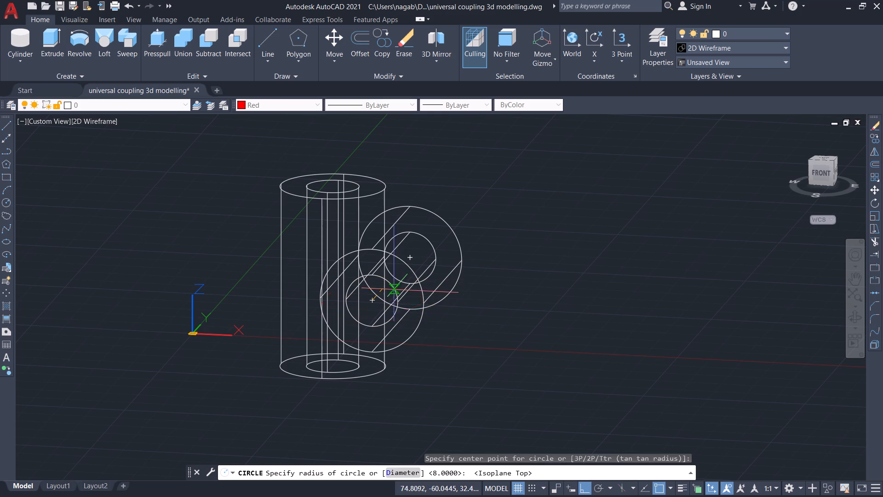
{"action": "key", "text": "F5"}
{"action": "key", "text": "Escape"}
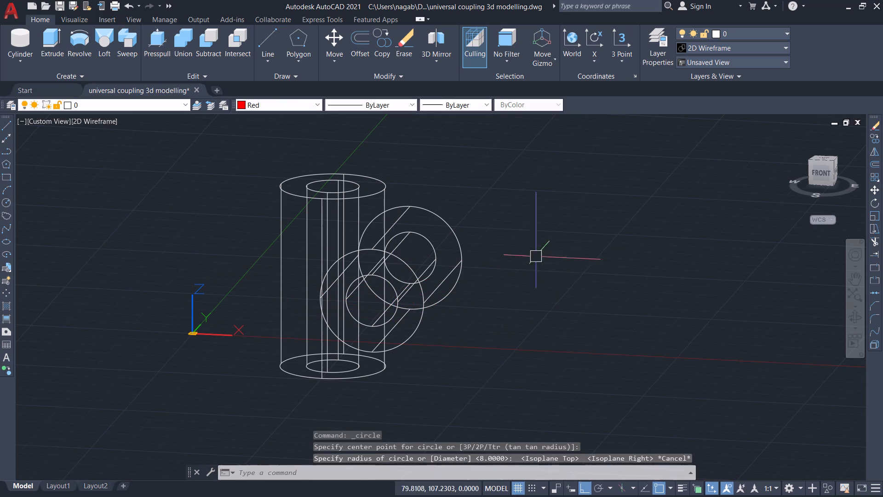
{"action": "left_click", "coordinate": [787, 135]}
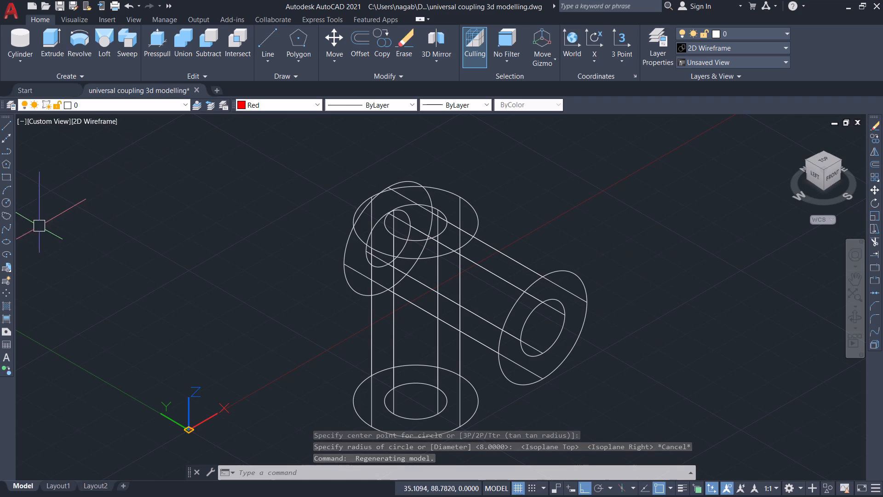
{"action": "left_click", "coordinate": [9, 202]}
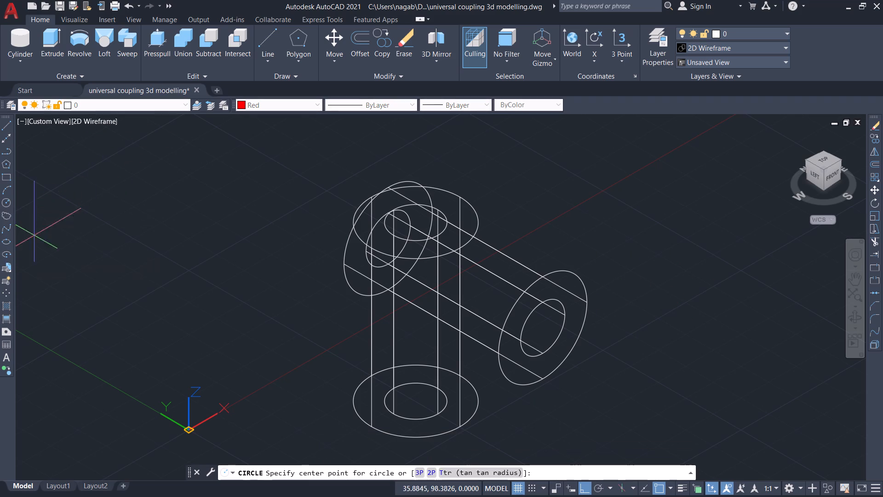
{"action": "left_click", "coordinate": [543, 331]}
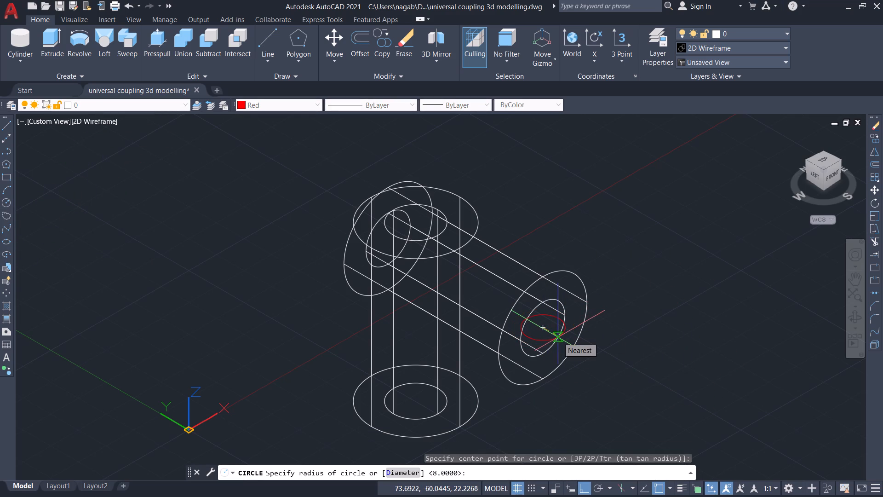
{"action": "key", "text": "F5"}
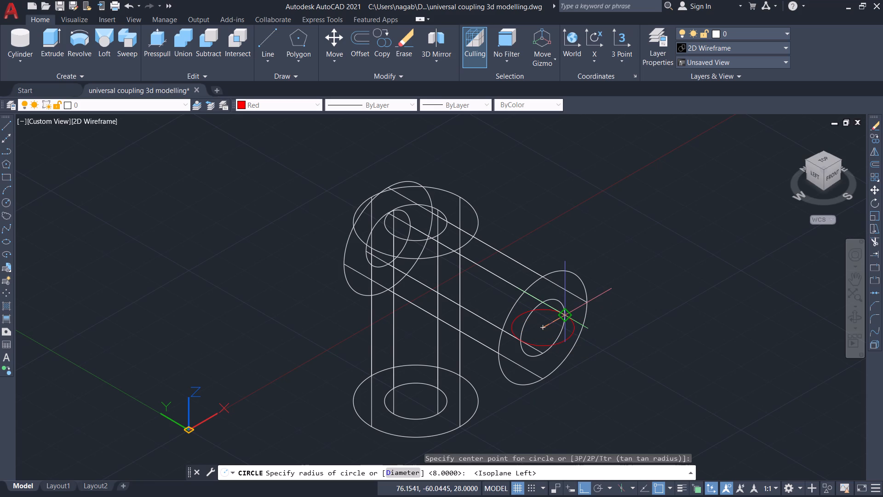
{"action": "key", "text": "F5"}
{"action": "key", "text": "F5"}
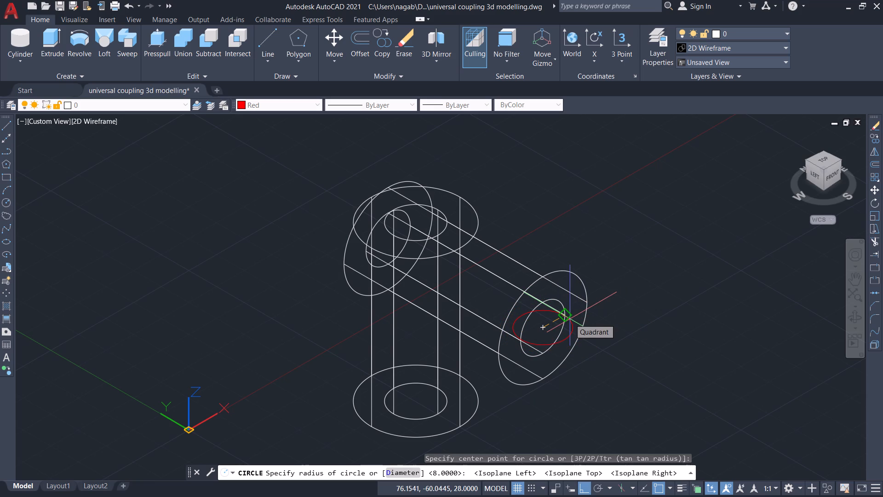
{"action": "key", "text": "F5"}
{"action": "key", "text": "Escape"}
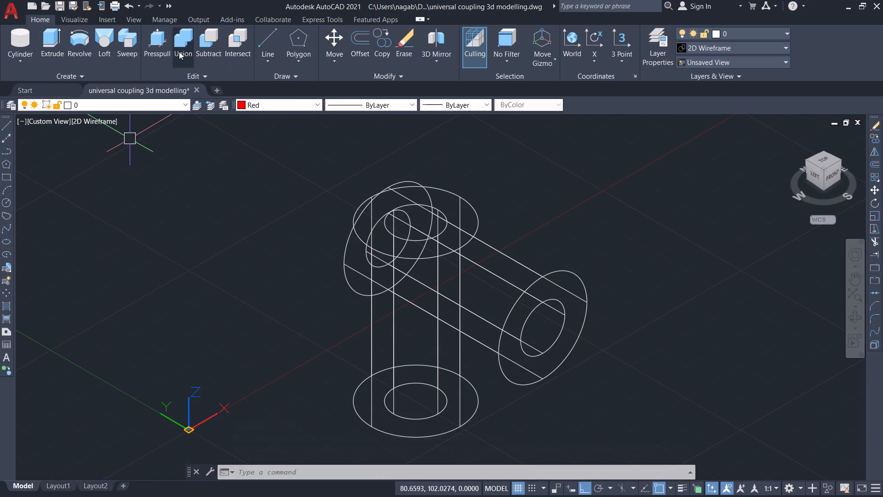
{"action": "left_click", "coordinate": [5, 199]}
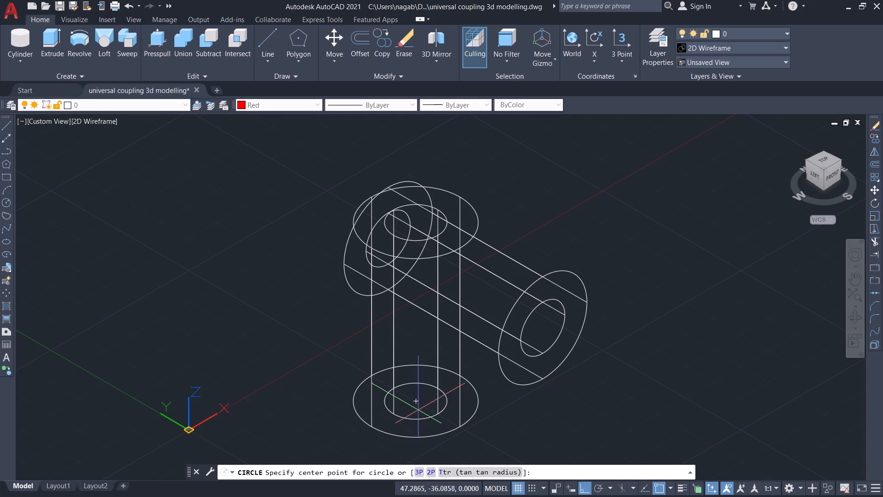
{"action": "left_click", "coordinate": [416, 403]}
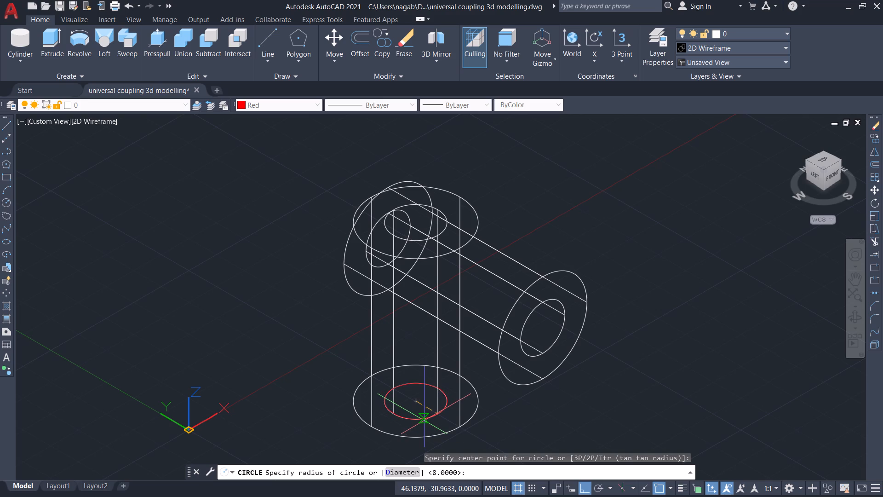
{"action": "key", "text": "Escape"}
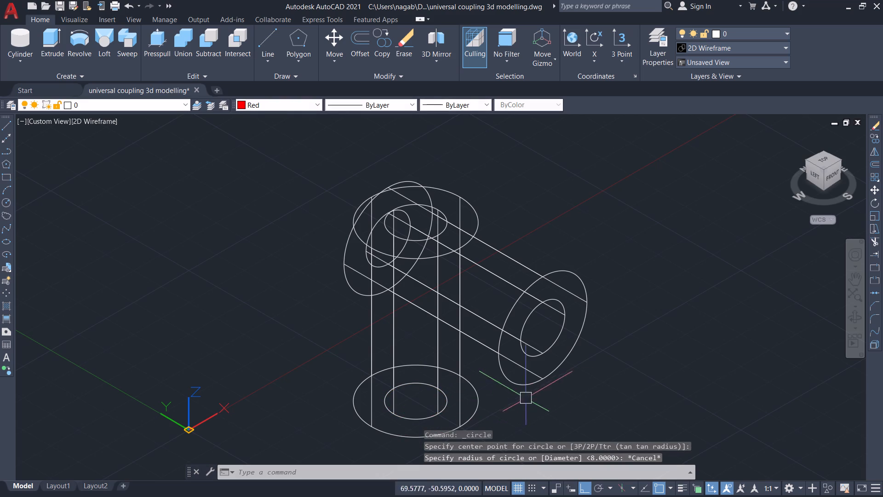
Switch to the Conceptual visual style and view the two crossing hollow cylinders from above.
{"action": "scroll", "coordinate": [563, 398], "scroll_direction": "down", "scroll_amount": 1}
{"action": "scroll", "coordinate": [563, 398], "scroll_direction": "up", "scroll_amount": 1}
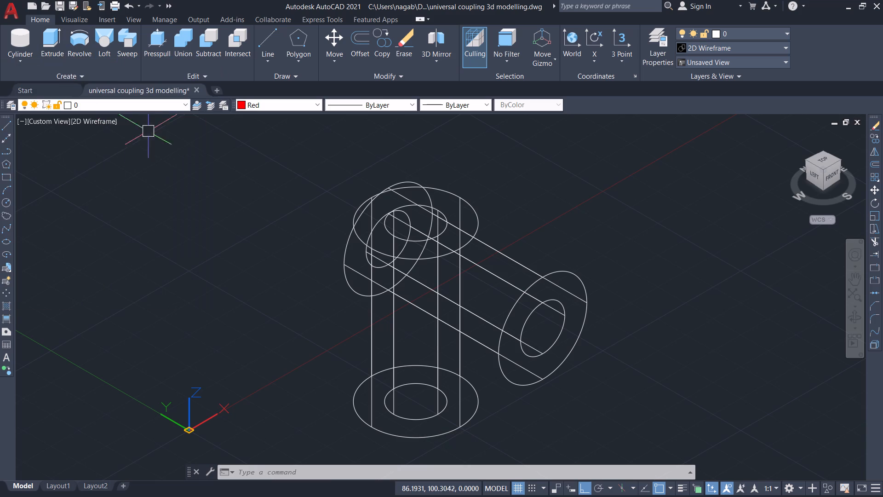
{"action": "left_click", "coordinate": [95, 121]}
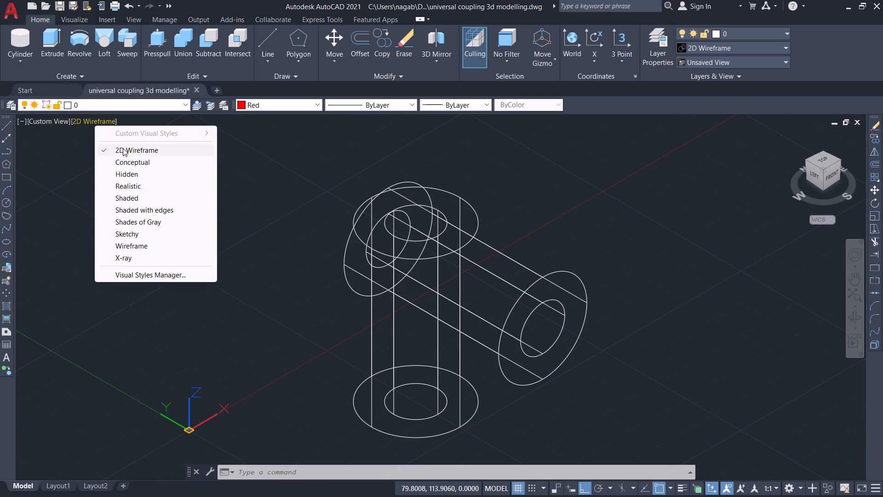
{"action": "left_click", "coordinate": [123, 160]}
{"action": "scroll", "coordinate": [670, 320], "scroll_direction": "down", "scroll_amount": 1}
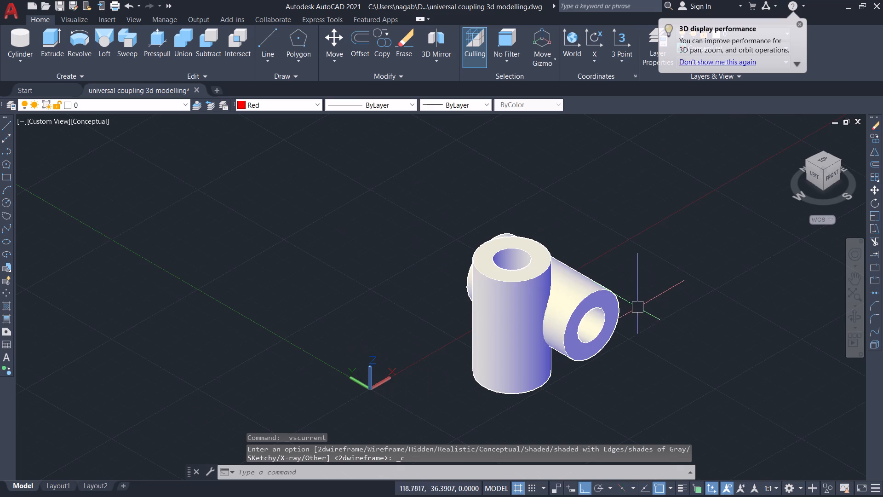
{"action": "scroll", "coordinate": [610, 279], "scroll_direction": "up", "scroll_amount": 1}
{"action": "middle_click_drag", "start_coordinate": [393, 213], "coordinate": [397, 227]}
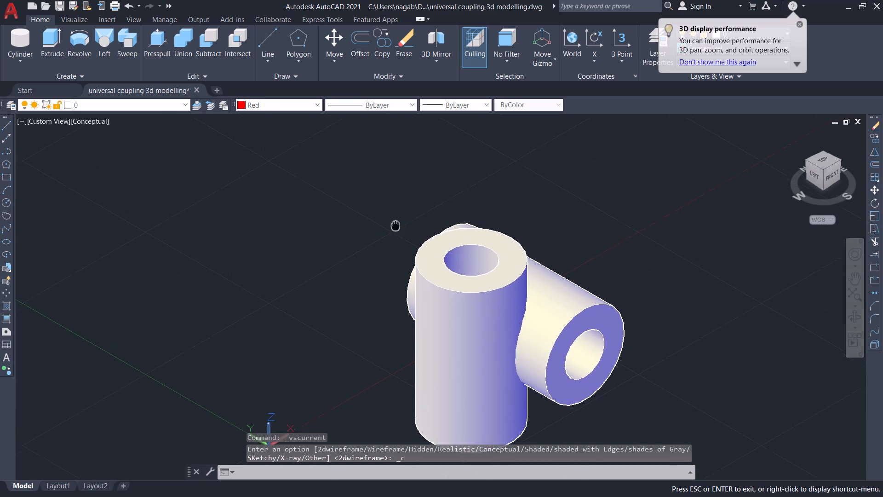
{"action": "middle_click_drag", "start_coordinate": [397, 227], "coordinate": [259, 170]}
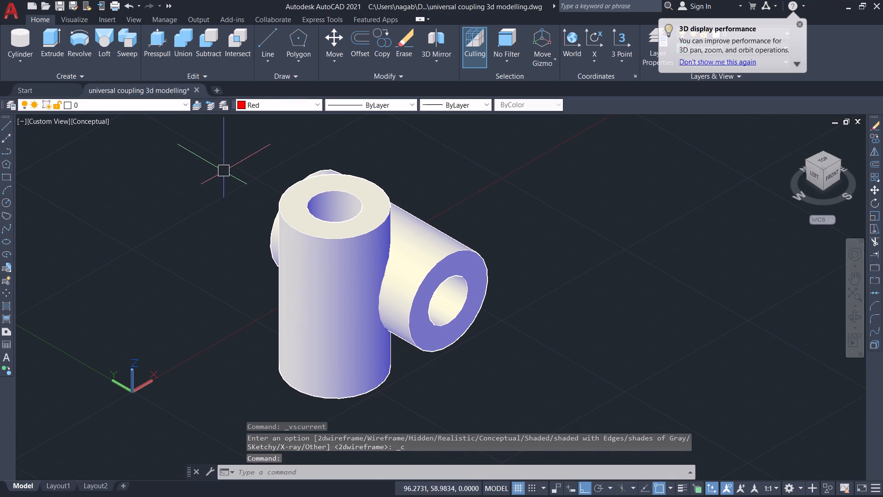
{"action": "middle_click_drag", "start_coordinate": [224, 170], "coordinate": [236, 246], "text": "shift"}
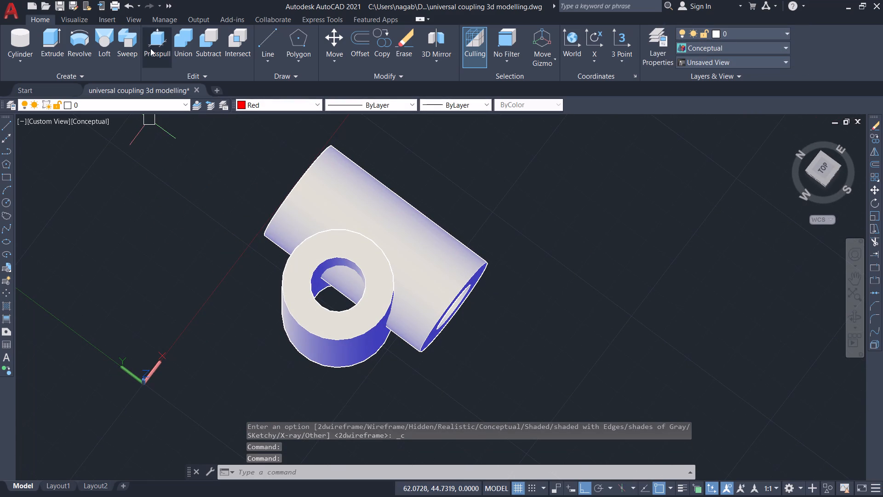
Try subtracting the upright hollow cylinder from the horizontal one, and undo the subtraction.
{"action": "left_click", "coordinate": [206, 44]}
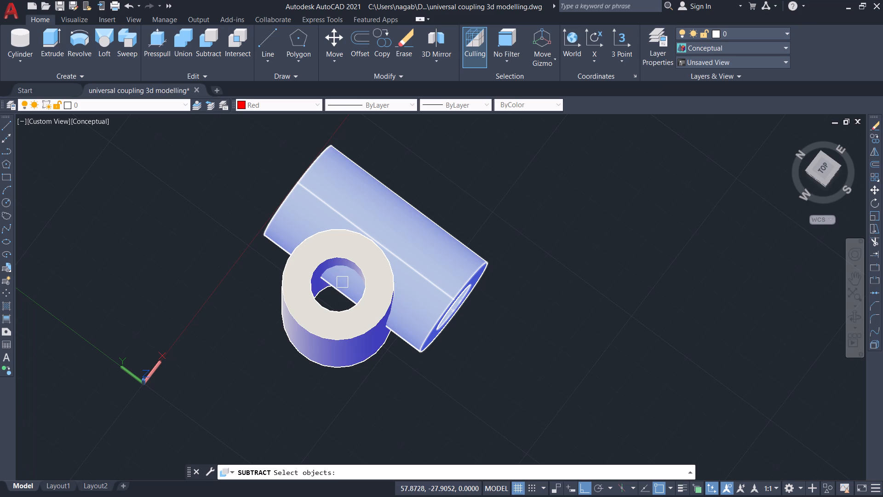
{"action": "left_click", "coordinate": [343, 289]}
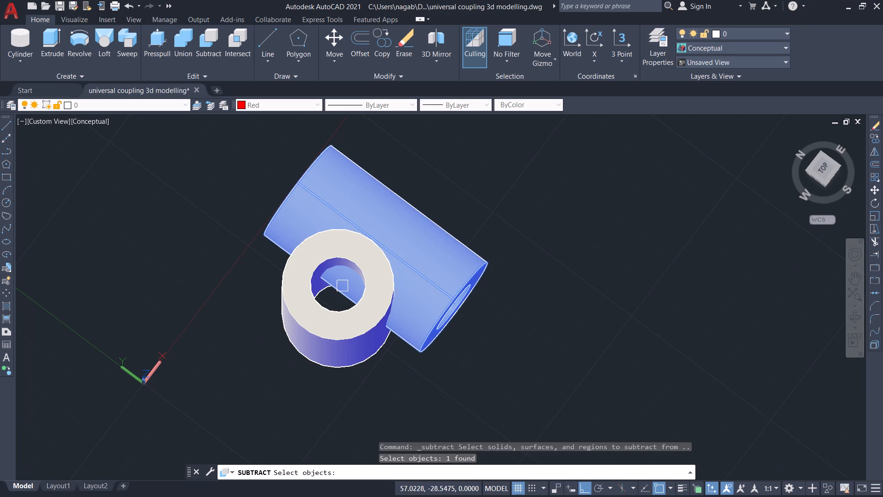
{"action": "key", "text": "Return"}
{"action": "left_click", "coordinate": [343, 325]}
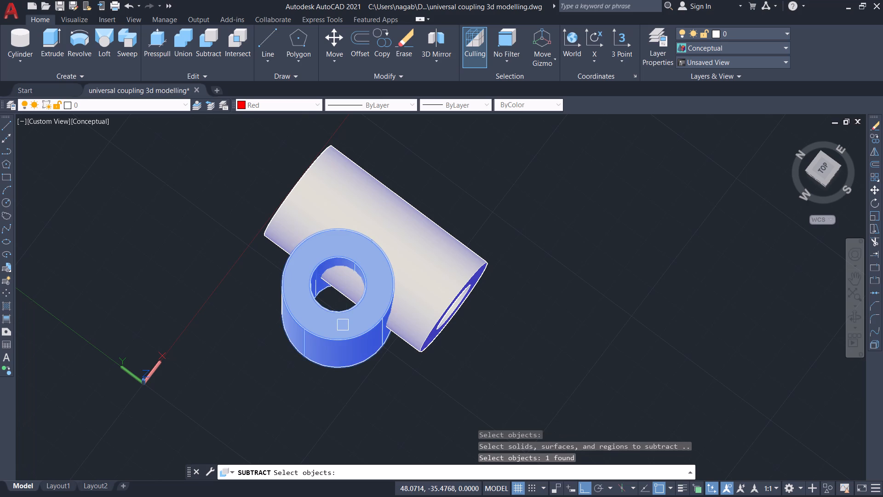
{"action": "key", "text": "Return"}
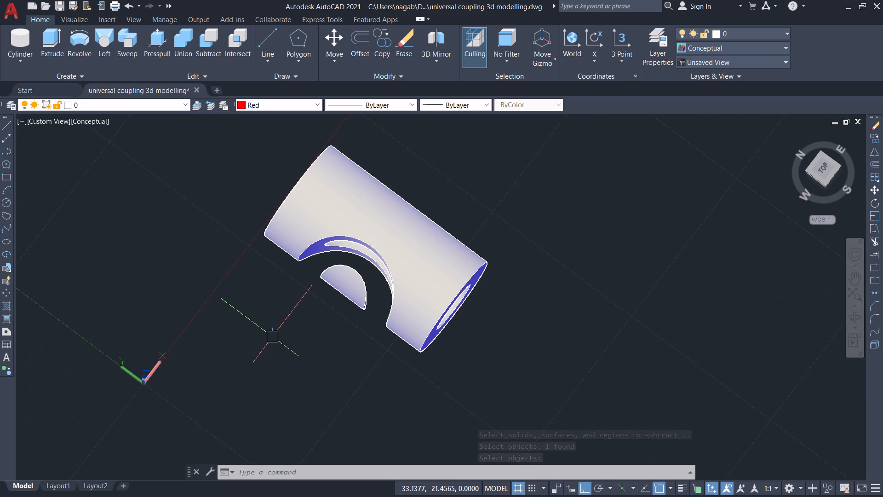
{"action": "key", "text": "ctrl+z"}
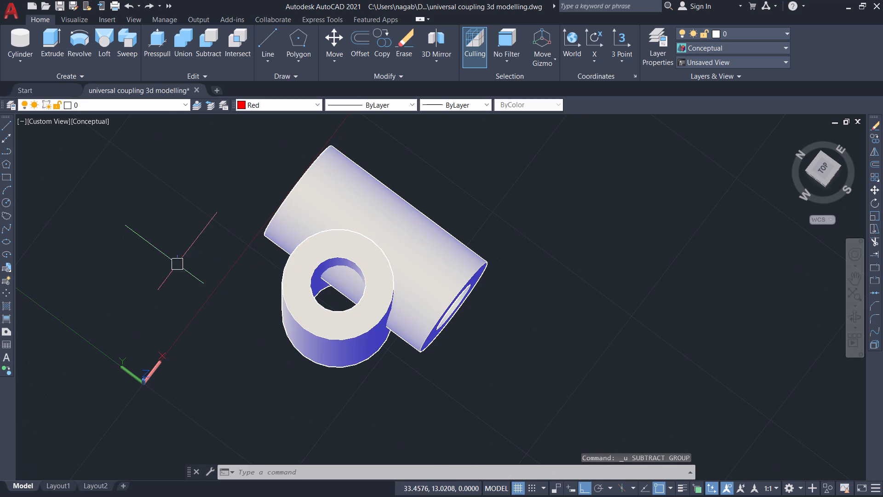
Subtract the horizontal hollow cylinder from the upright hollow cylinder and inspect the cut from its open side.
{"action": "left_click", "coordinate": [206, 45]}
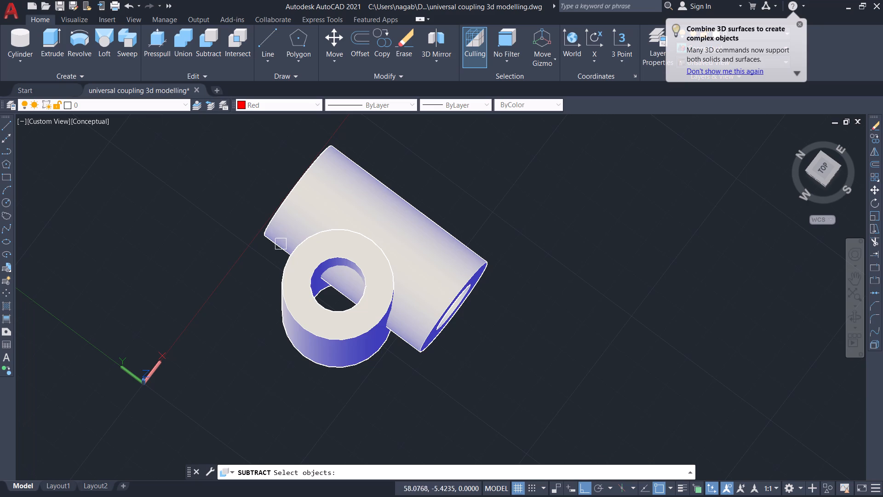
{"action": "left_click", "coordinate": [293, 293]}
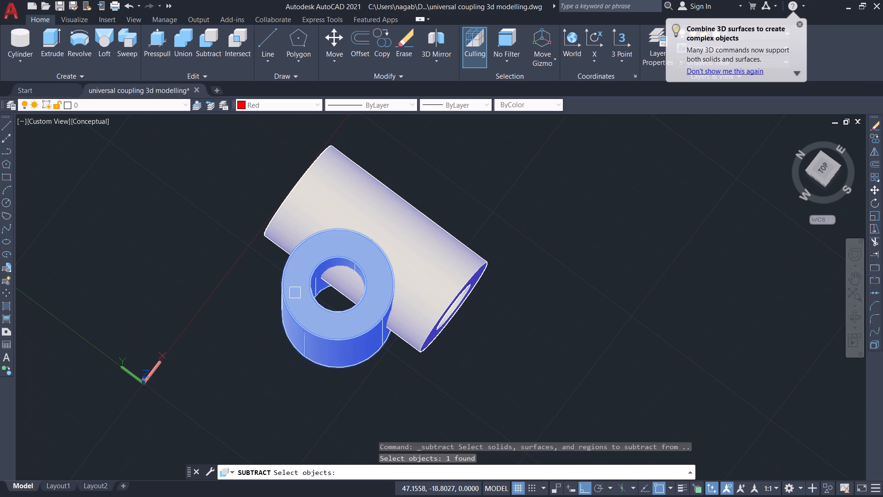
{"action": "key", "text": "Return"}
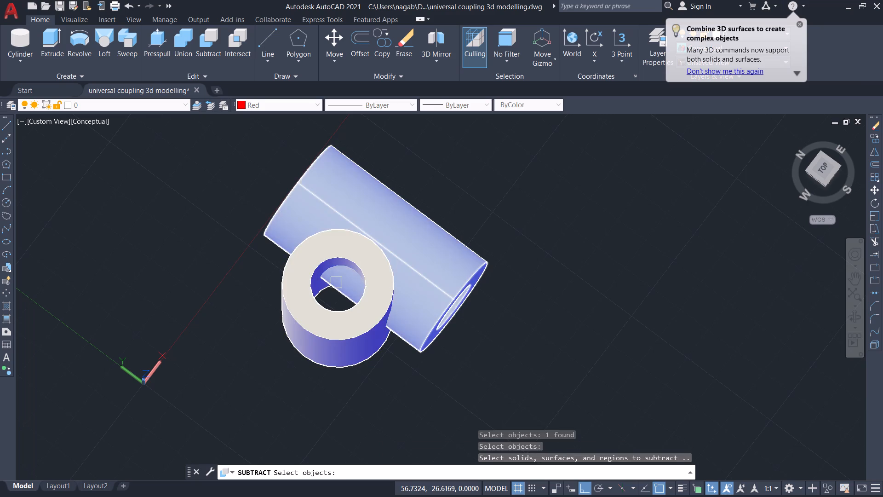
{"action": "left_click", "coordinate": [337, 283]}
{"action": "key", "text": "Return"}
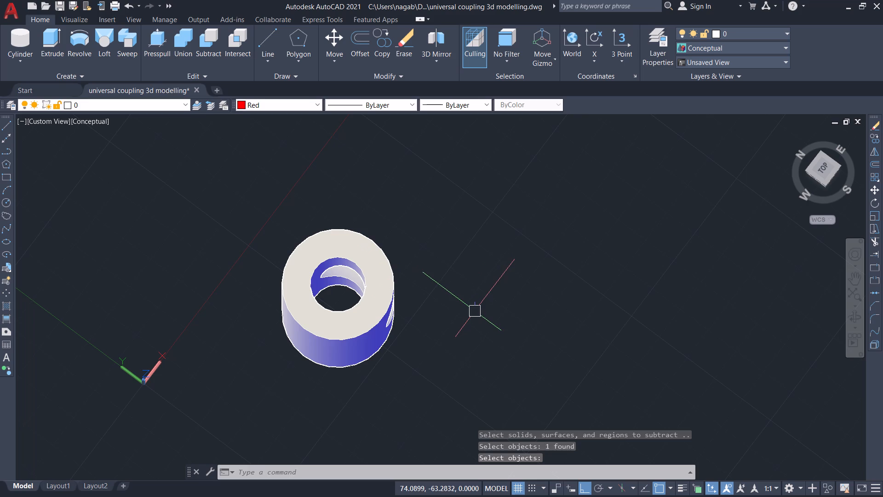
{"action": "middle_click_drag", "start_coordinate": [473, 316], "coordinate": [467, 313], "text": "shift"}
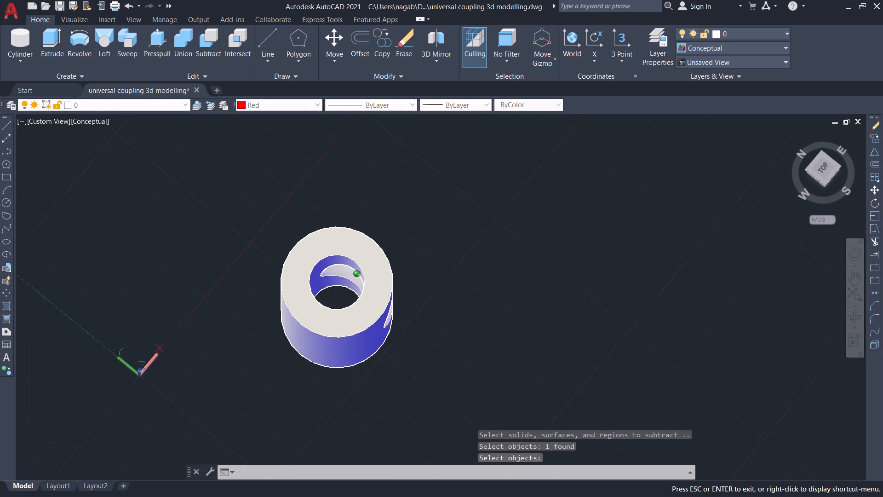
{"action": "middle_click_drag", "start_coordinate": [467, 313], "coordinate": [311, 218], "text": "shift"}
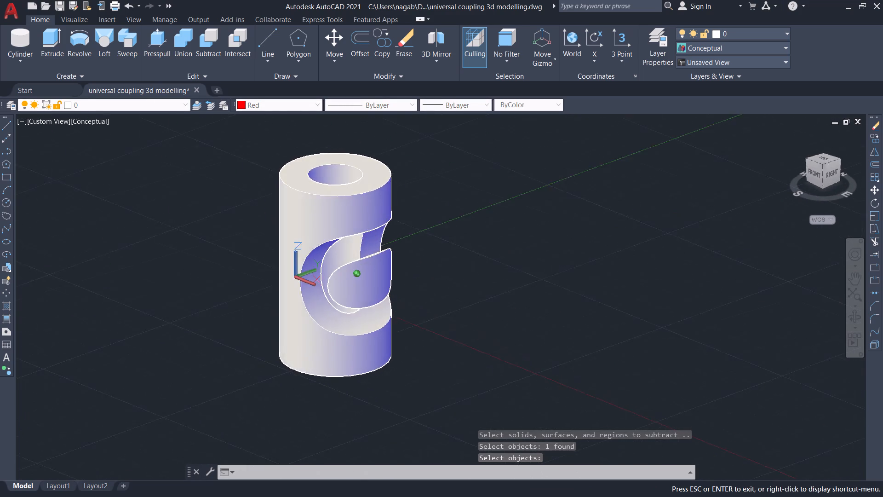
{"action": "middle_click_drag", "start_coordinate": [311, 218], "coordinate": [351, 225], "text": "shift"}
{"action": "left_click", "coordinate": [375, 282]}
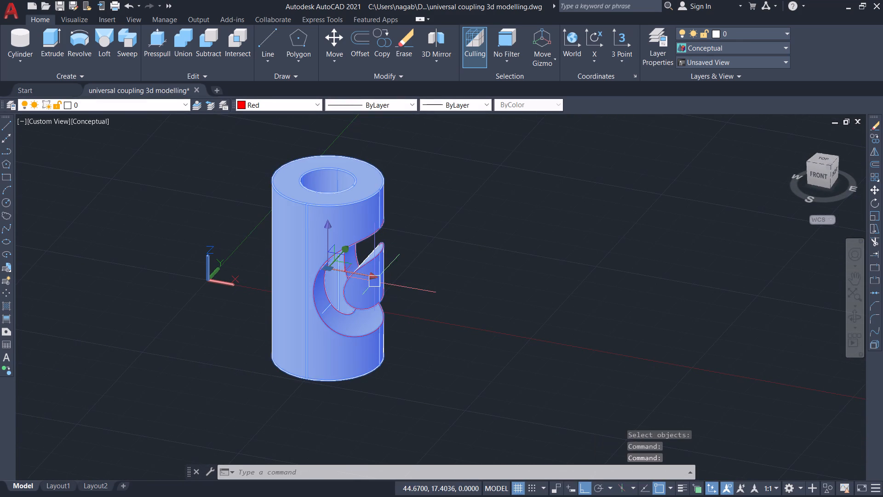
{"action": "key", "text": "Escape"}
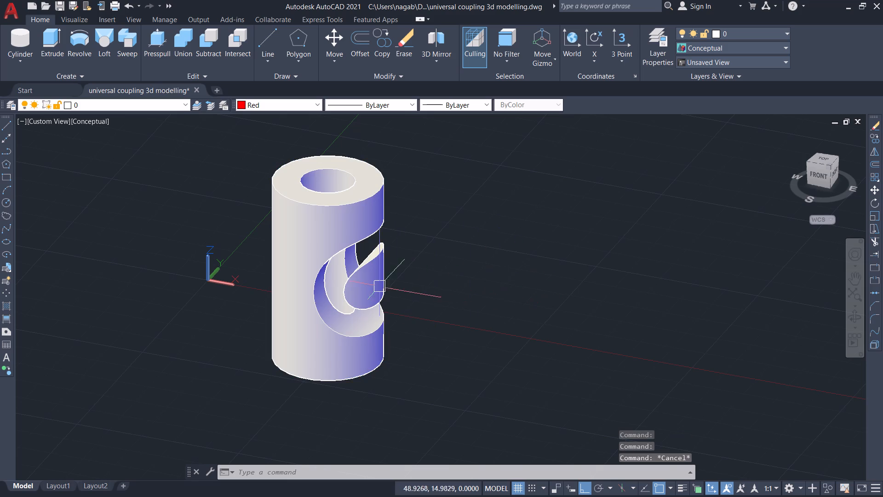
Undo the subtraction of the horizontal hollow cylinder from the upright one, and the switch to the Conceptual visual style.
{"action": "middle_click_drag", "start_coordinate": [481, 258], "coordinate": [459, 250], "text": "ctrl"}
{"action": "middle_click_drag", "start_coordinate": [425, 271], "coordinate": [430, 286], "text": "shift"}
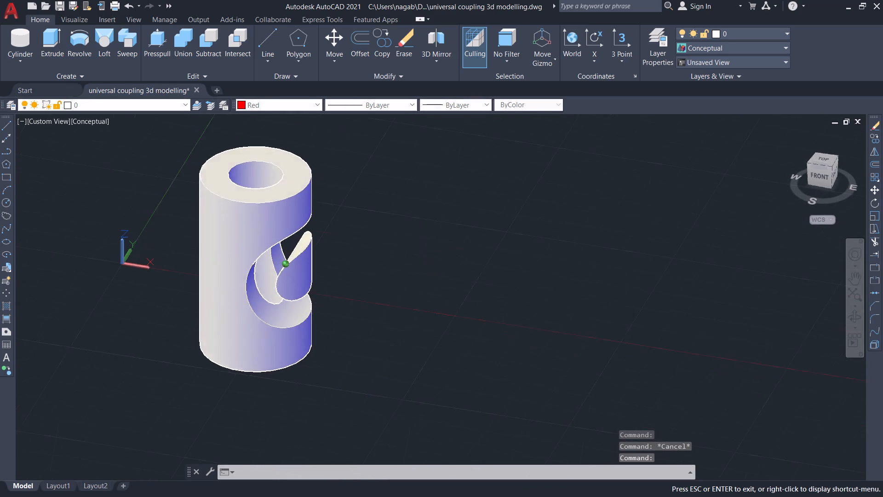
{"action": "middle_click_drag", "start_coordinate": [430, 286], "coordinate": [417, 273], "text": "shift"}
{"action": "key", "text": "ctrl+z"}
{"action": "key", "text": "ctrl+z"}
{"action": "key", "text": "ctrl+z"}
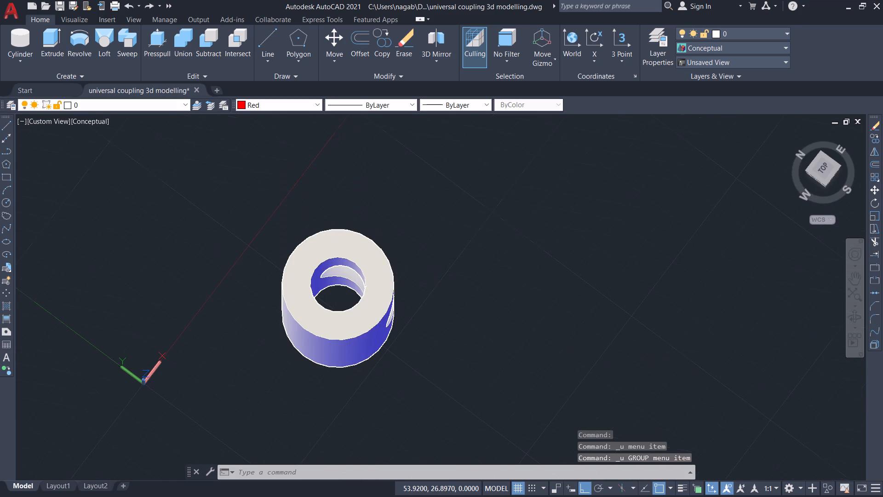
{"action": "key", "text": "ctrl+z"}
{"action": "key", "text": "ctrl+z"}
{"action": "key", "text": "ctrl+z"}
{"action": "key", "text": "ctrl+z"}
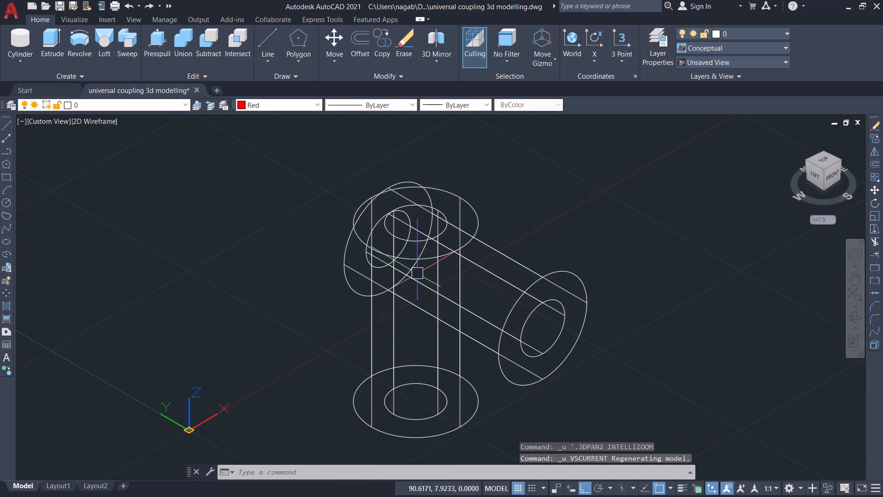
Keep undoing through the construction line erasures and the move that made the horizontal cylinder cross the upright one.
{"action": "key", "text": "ctrl+z"}
{"action": "key", "text": "ctrl+z"}
{"action": "key", "text": "ctrl+z"}
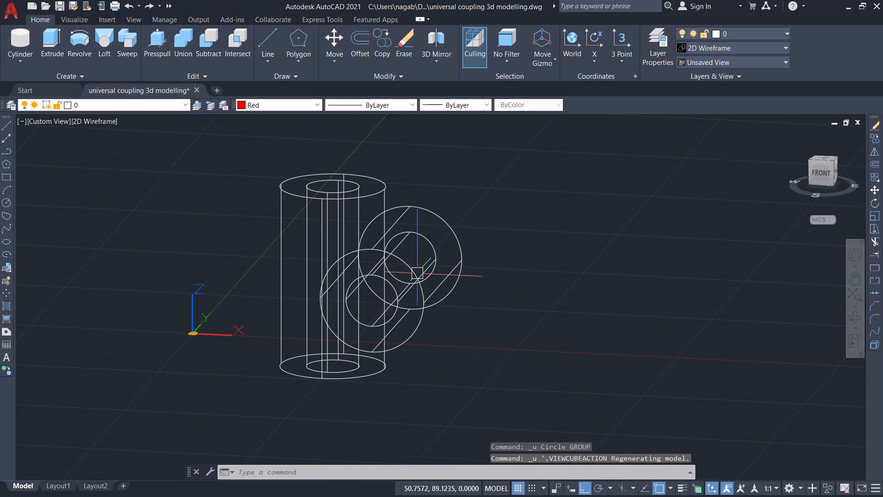
{"action": "key", "text": "ctrl+z"}
{"action": "key", "text": "ctrl+z"}
{"action": "key", "text": "ctrl+z"}
{"action": "key", "text": "ctrl+z"}
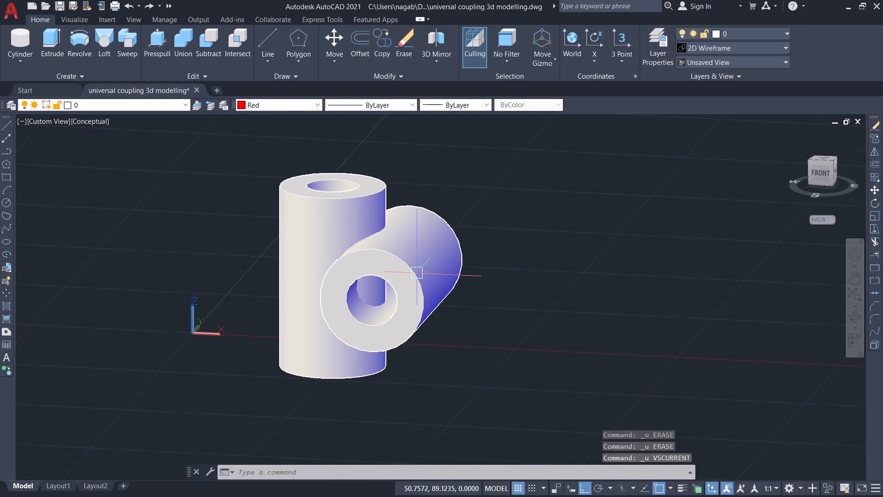
{"action": "key", "text": "ctrl+z"}
{"action": "key", "text": "ctrl+z"}
{"action": "key", "text": "ctrl+z"}
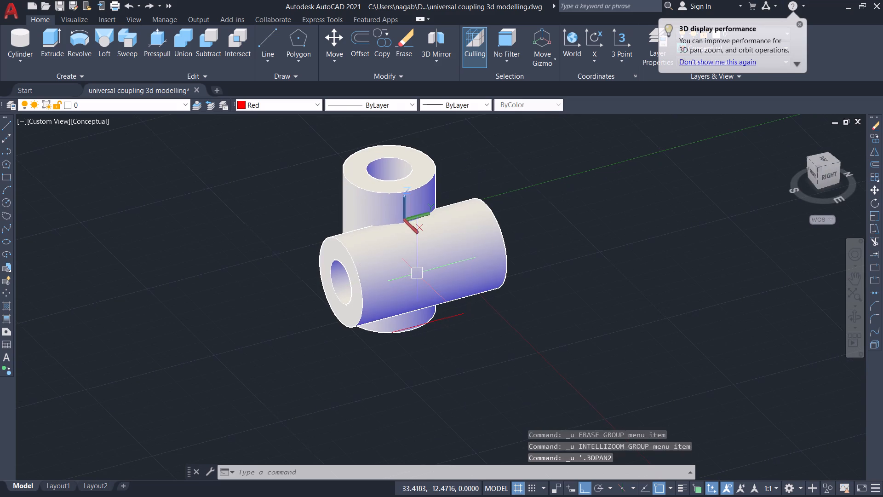
{"action": "key", "text": "ctrl+z"}
{"action": "key", "text": "ctrl+z"}
{"action": "key", "text": "ctrl+z"}
{"action": "key", "text": "ctrl+z"}
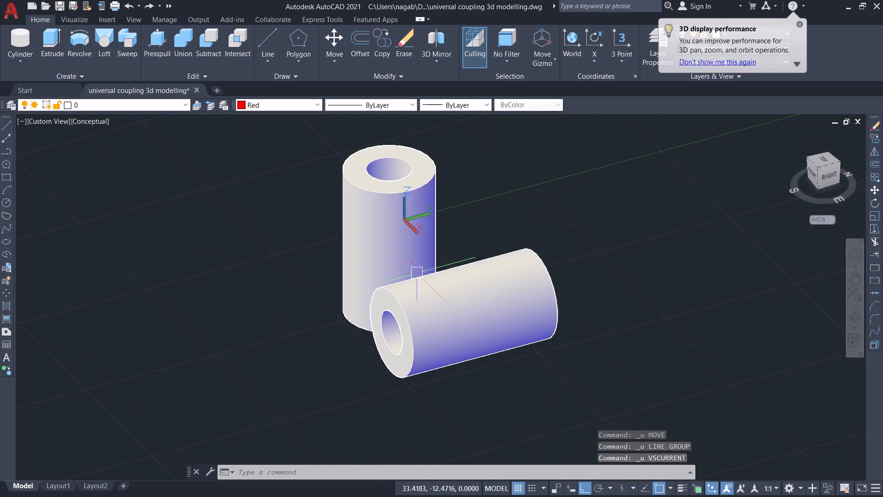
Keep undoing through the second cylinder's gizmo edits and its earlier move onto the upright cylinder.
{"action": "key", "text": "ctrl+z"}
{"action": "key", "text": "ctrl+z"}
{"action": "key", "text": "ctrl+z"}
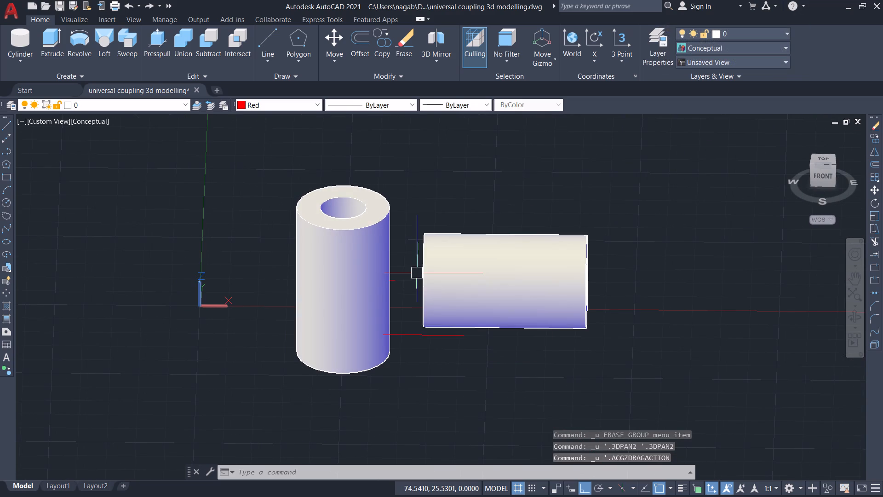
{"action": "key", "text": "ctrl+z"}
{"action": "key", "text": "ctrl+z"}
{"action": "key", "text": "ctrl+z"}
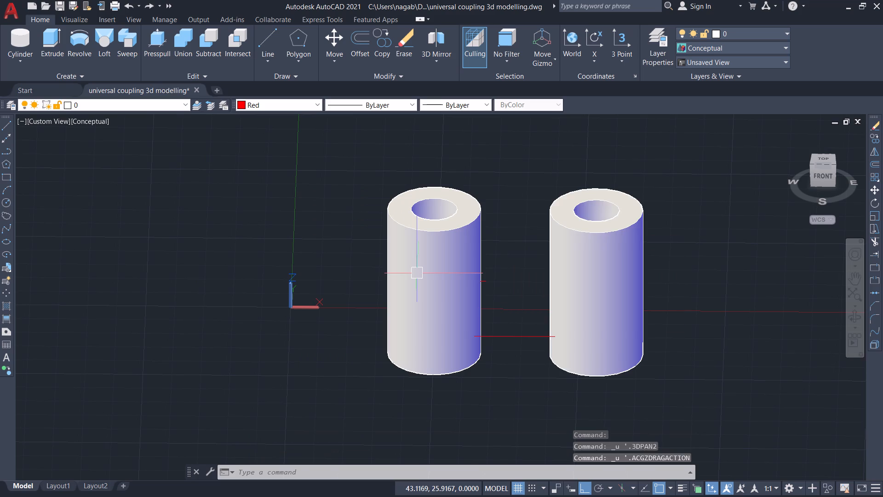
{"action": "key", "text": "ctrl+z"}
{"action": "key", "text": "ctrl+z"}
{"action": "key", "text": "ctrl+z"}
{"action": "key", "text": "ctrl+z"}
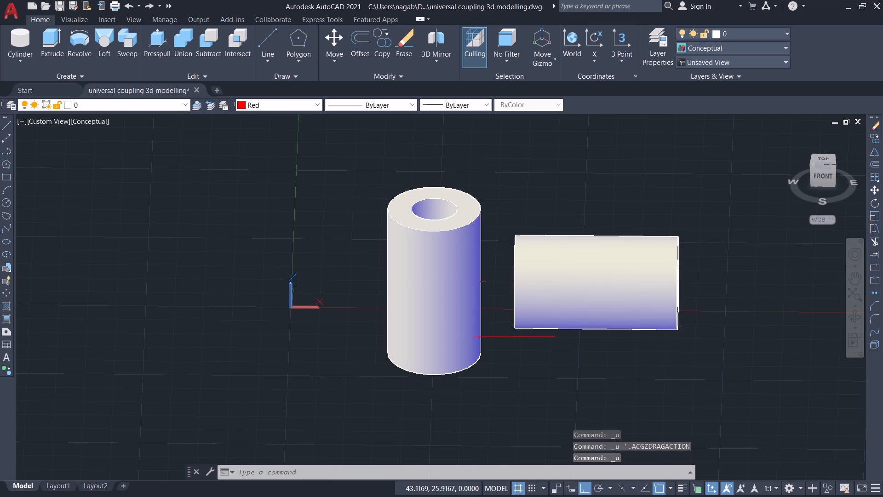
{"action": "key", "text": "ctrl+z"}
{"action": "key", "text": "ctrl+z"}
{"action": "key", "text": "ctrl+z"}
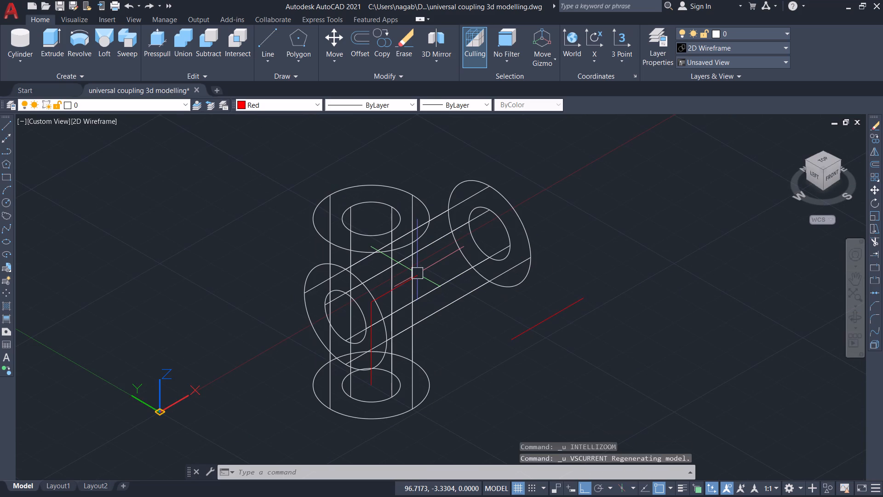
{"action": "key", "text": "ctrl+z"}
{"action": "key", "text": "ctrl+z"}
{"action": "key", "text": "ctrl+z"}
{"action": "key", "text": "ctrl+z"}
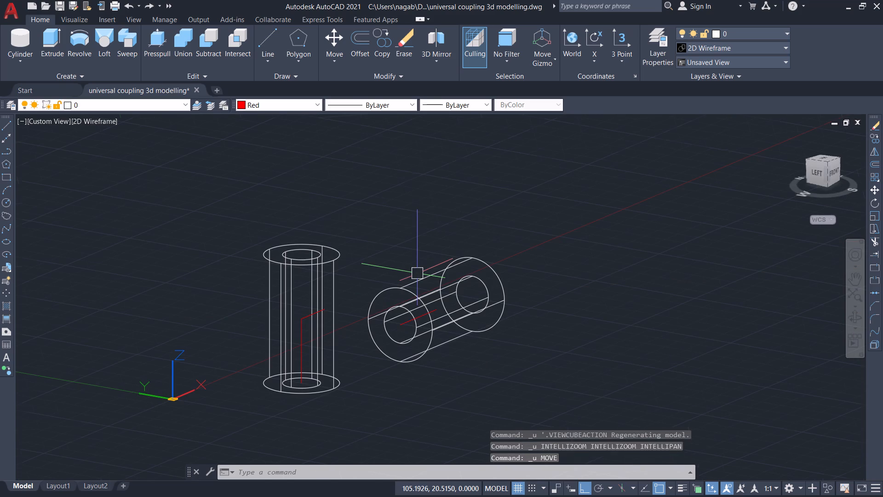
Undo the red construction lines in both hollow cylinders and the change of the current colour to red.
{"action": "key", "text": "ctrl+z"}
{"action": "key", "text": "ctrl+z"}
{"action": "key", "text": "ctrl+z"}
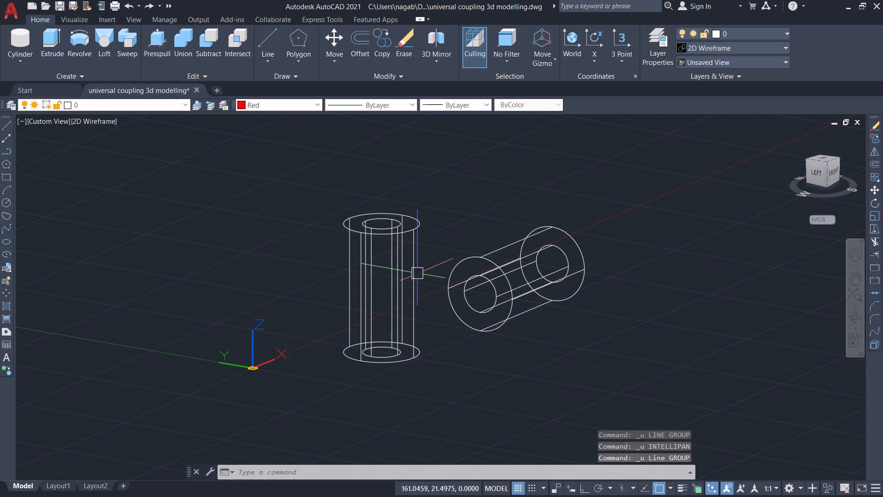
{"action": "key", "text": "ctrl+z"}
{"action": "key", "text": "ctrl+z"}
{"action": "key", "text": "ctrl+z"}
{"action": "key", "text": "ctrl+z"}
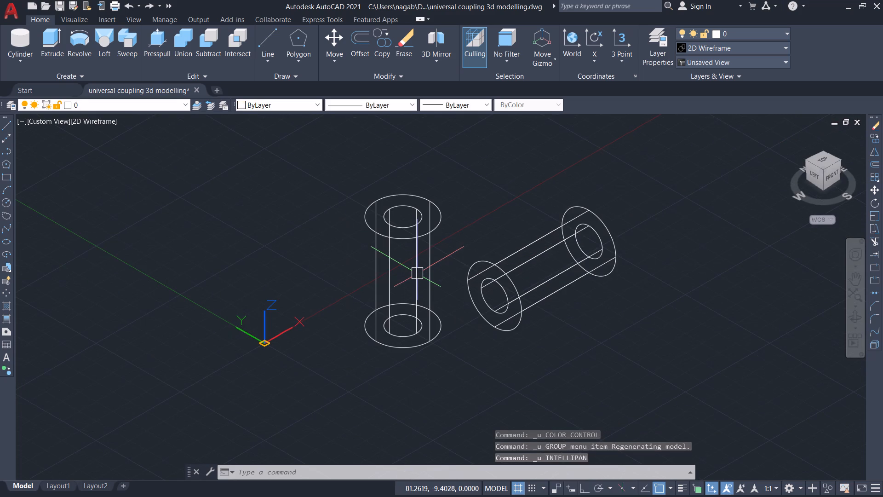
Undo the copying of the hollow cylinder and the bore subtraction, returning to separate outer and inner solid cylinders.
{"action": "key", "text": "ctrl+z"}
{"action": "key", "text": "ctrl+z"}
{"action": "key", "text": "ctrl+z"}
{"action": "key", "text": "ctrl+z"}
{"action": "key", "text": "ctrl+z"}
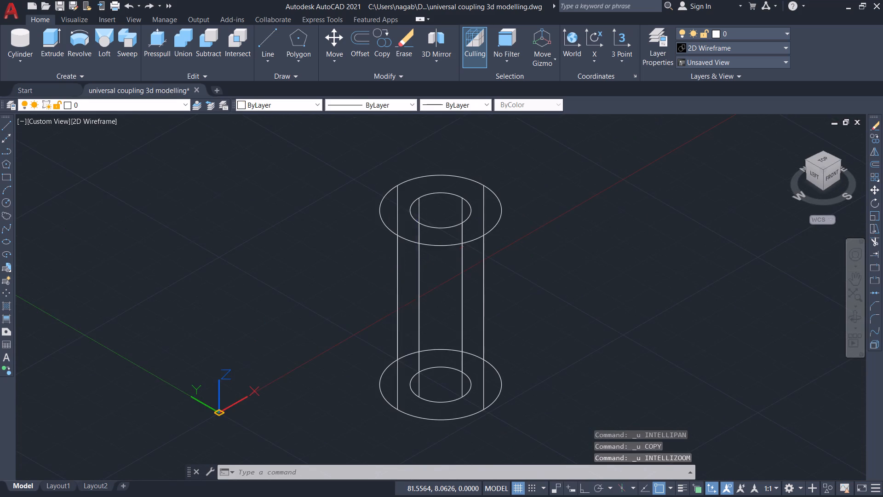
{"action": "key", "text": "ctrl+z"}
{"action": "key", "text": "ctrl+z"}
{"action": "key", "text": "ctrl+z"}
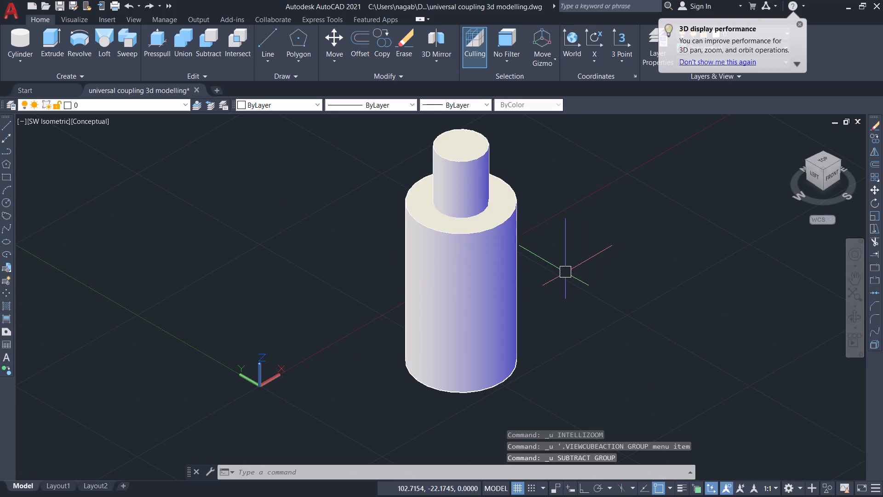
Switch the visual style to 2D Wireframe.
{"action": "scroll", "coordinate": [564, 273], "scroll_direction": "down", "scroll_amount": 1}
{"action": "scroll", "coordinate": [564, 273], "scroll_direction": "up", "scroll_amount": 1}
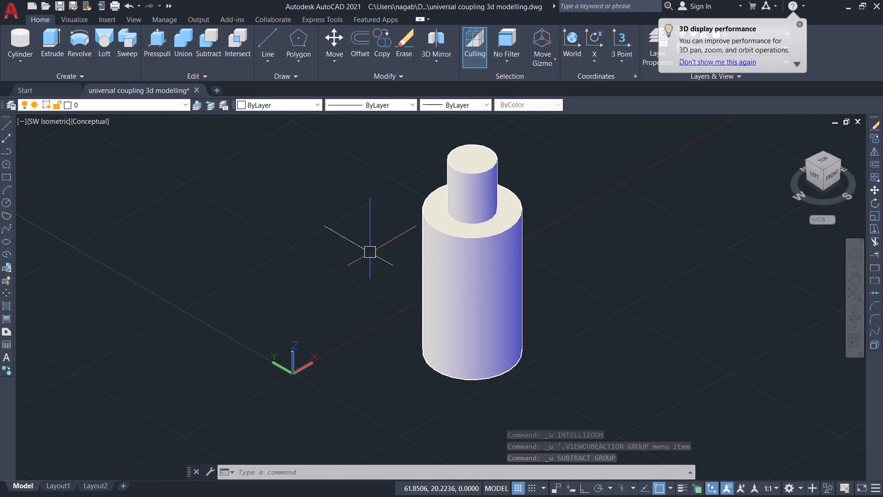
{"action": "left_click", "coordinate": [88, 124]}
{"action": "left_click", "coordinate": [108, 149]}
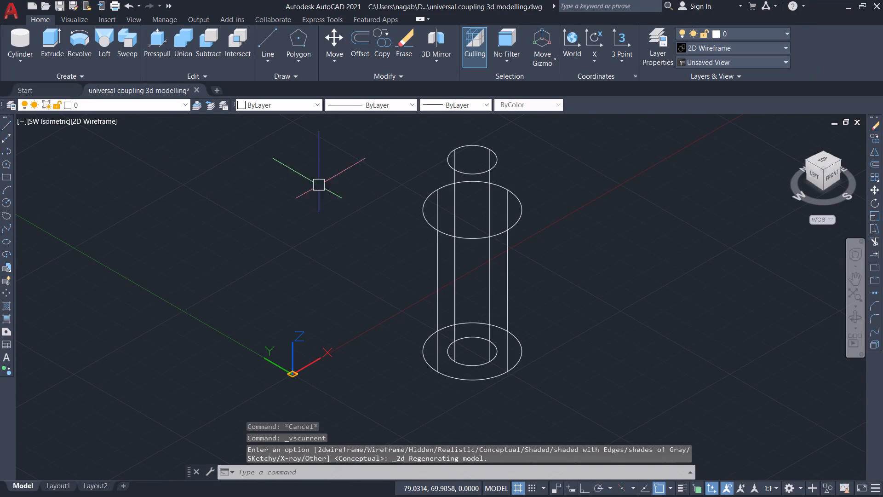
Copy the outer and inner cylinders together and place the copy beside the original pair.
{"action": "left_click", "coordinate": [371, 138]}
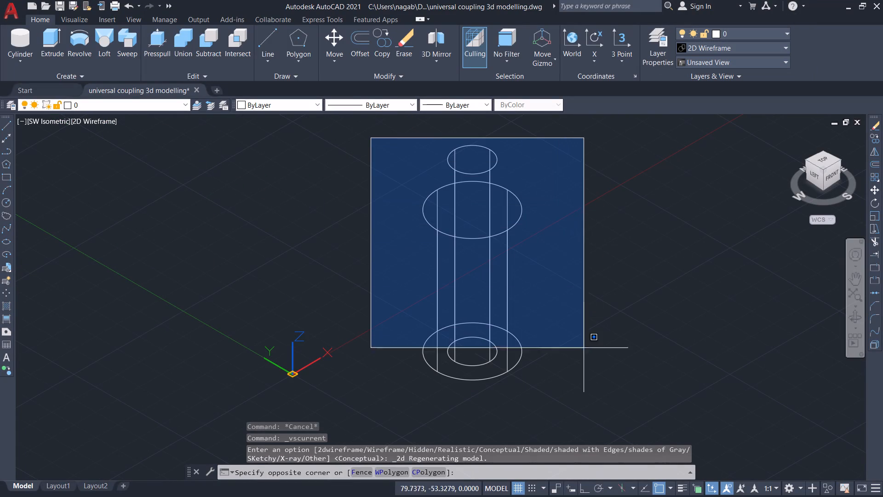
{"action": "left_click", "coordinate": [572, 409]}
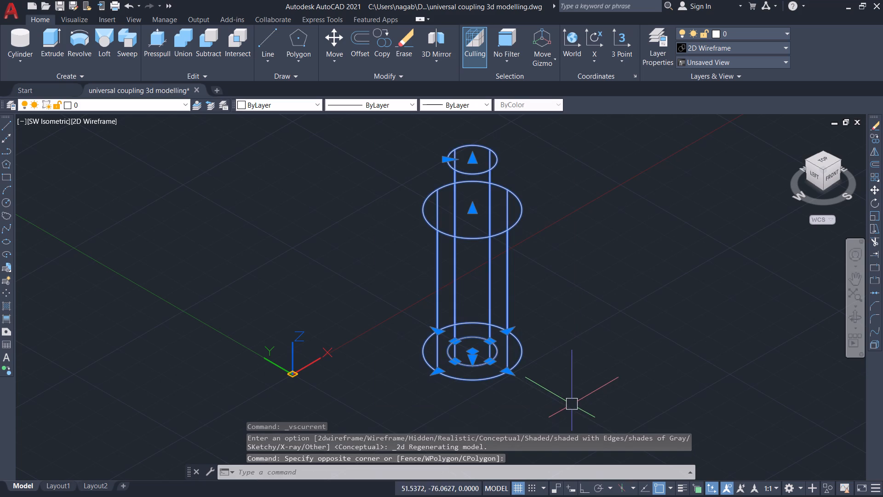
{"action": "key", "text": "c"}
{"action": "key", "text": "o"}
{"action": "key", "text": "Return"}
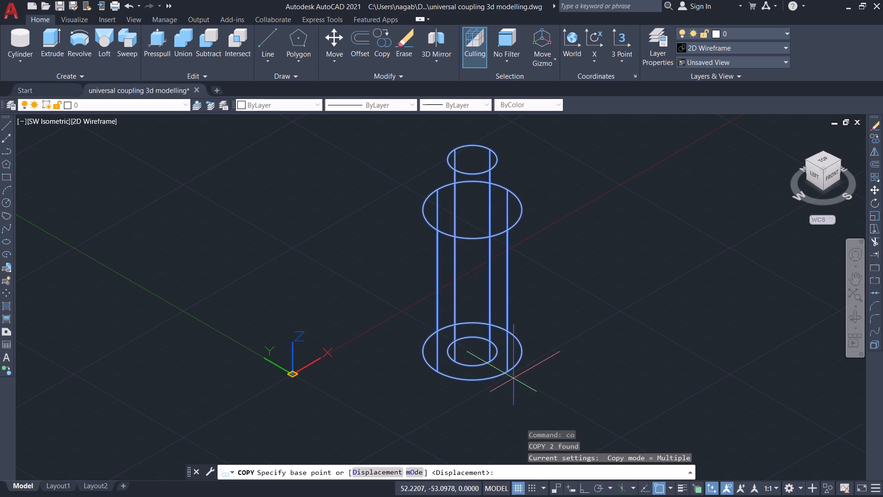
{"action": "left_click", "coordinate": [471, 381]}
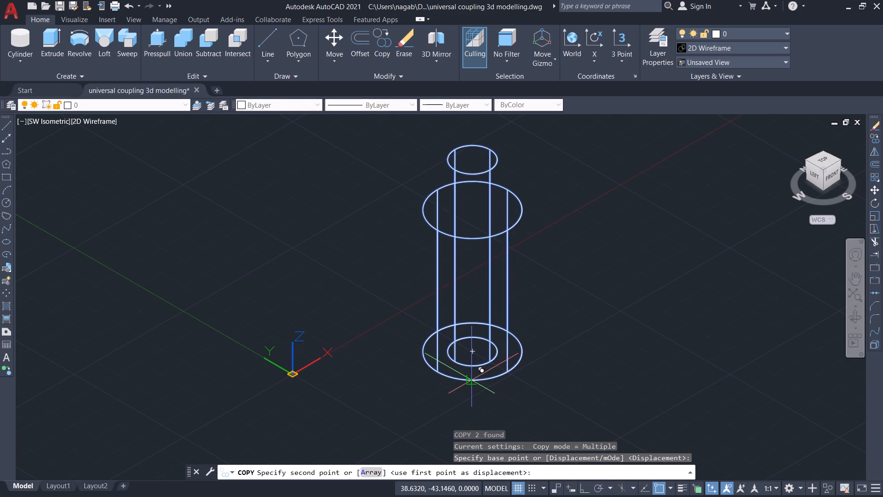
{"action": "left_click", "coordinate": [641, 380]}
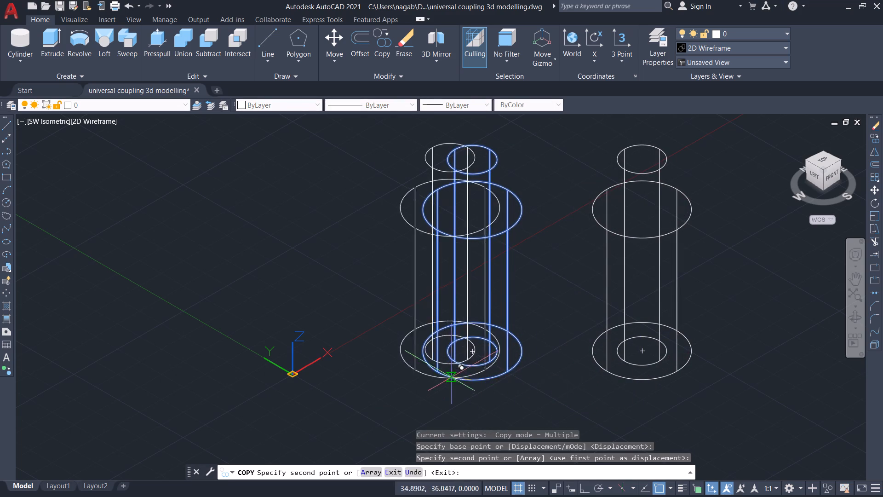
{"action": "key", "text": "Escape"}
Rotate the copied outer and inner cylinders together freehand about the X axis with 3DRotate.
{"action": "scroll", "coordinate": [655, 327], "scroll_direction": "down", "scroll_amount": 1}
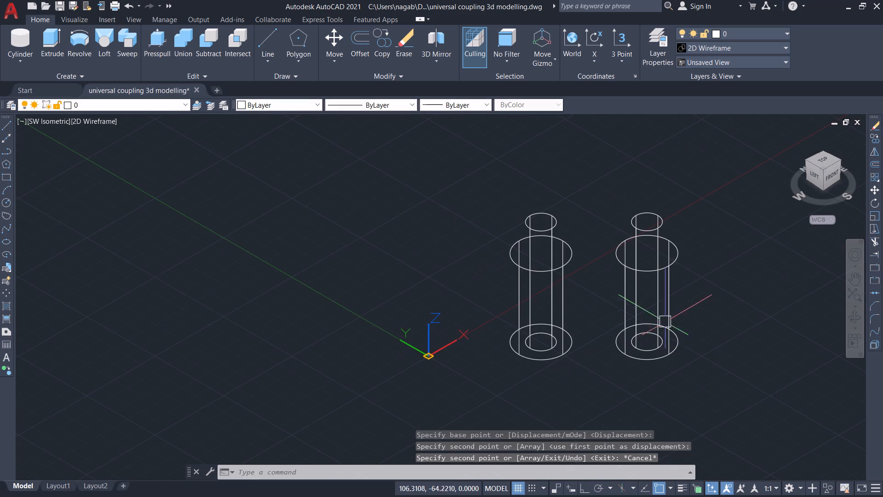
{"action": "scroll", "coordinate": [683, 315], "scroll_direction": "up", "scroll_amount": 1}
{"action": "middle_click_drag", "start_coordinate": [683, 313], "coordinate": [573, 328]}
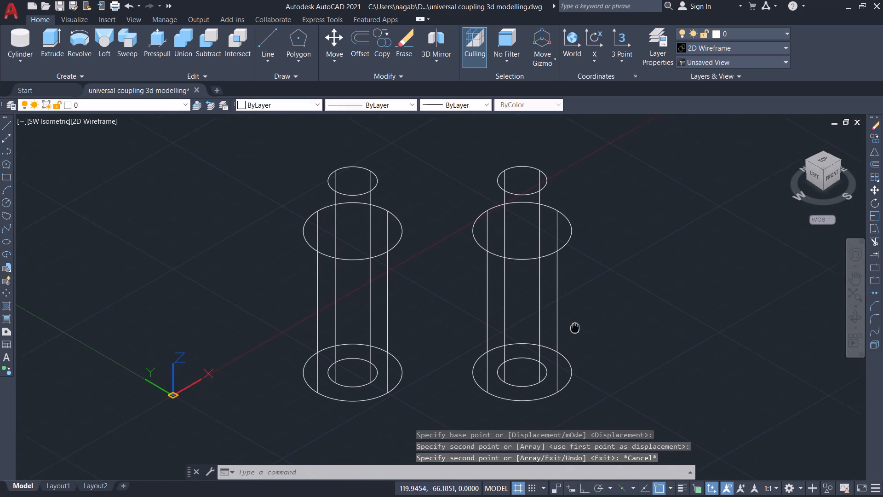
{"action": "middle_click_drag", "start_coordinate": [573, 328], "coordinate": [530, 328]}
{"action": "type", "text": "3d"}
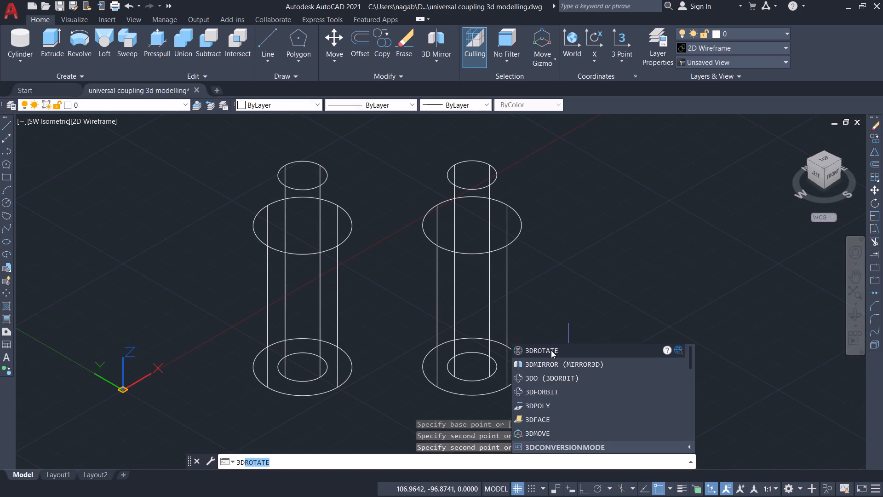
{"action": "left_click", "coordinate": [551, 350]}
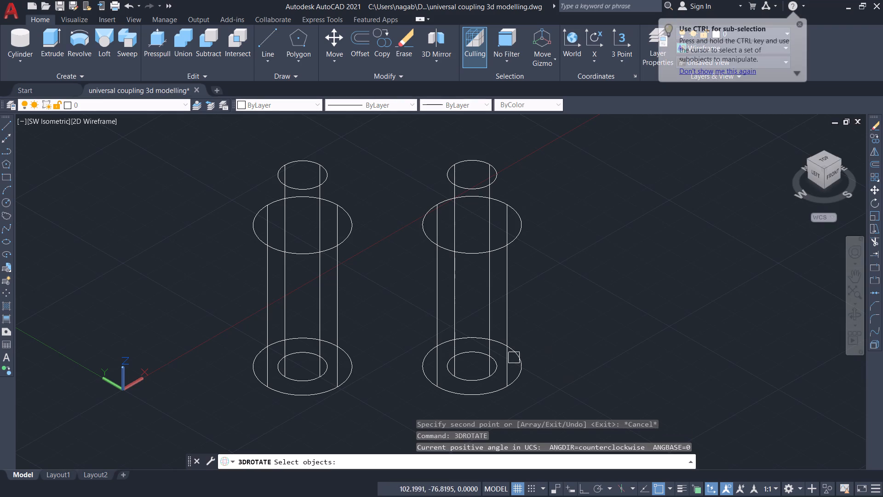
{"action": "left_click", "coordinate": [508, 310]}
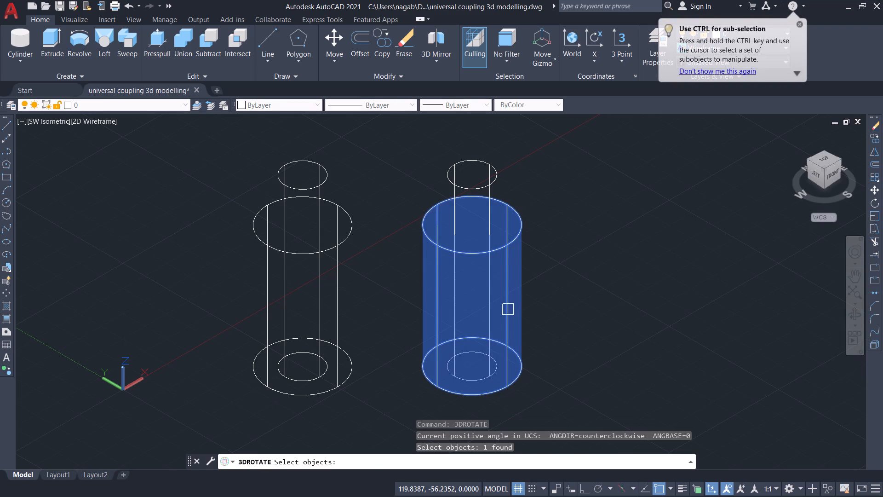
{"action": "left_click", "coordinate": [486, 185]}
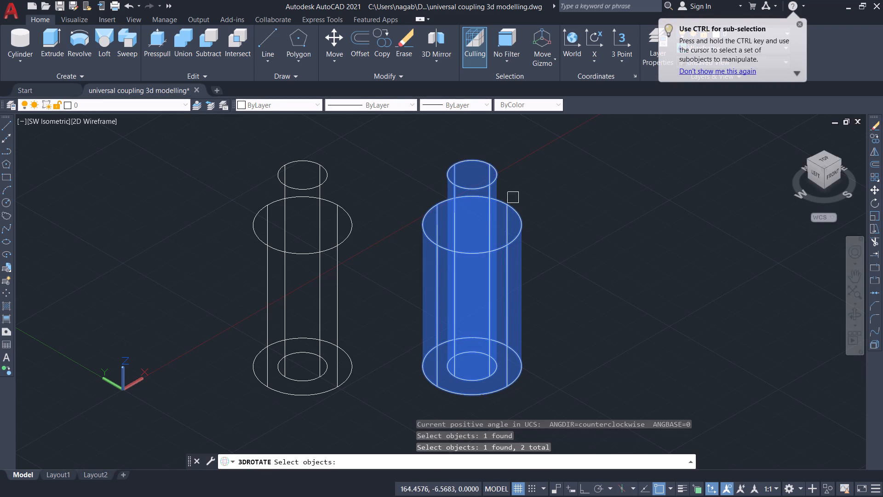
{"action": "key", "text": "Return"}
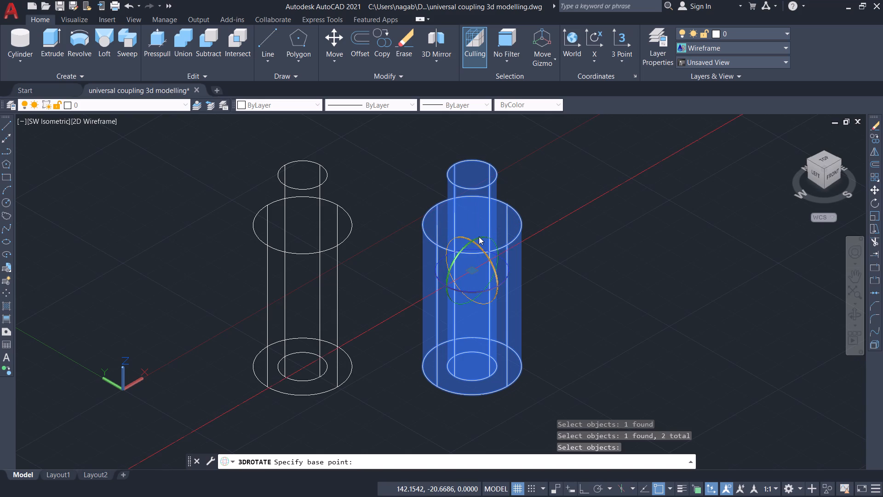
{"action": "left_click", "coordinate": [479, 237]}
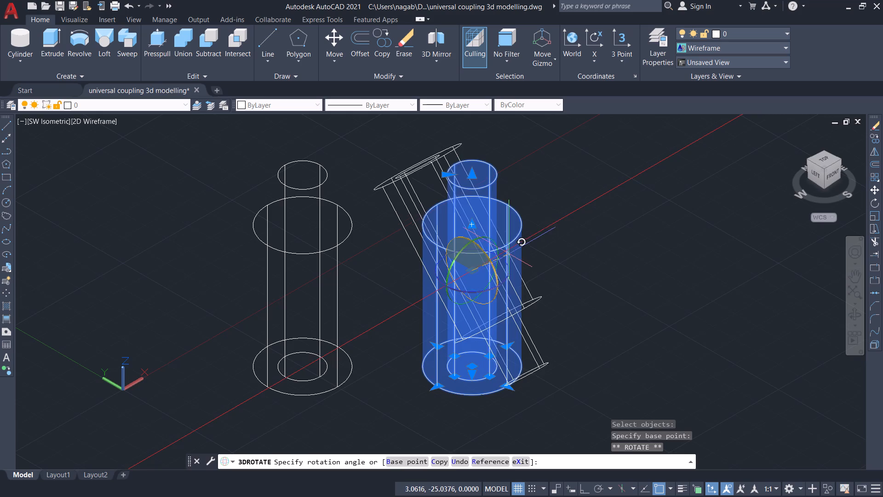
{"action": "left_click", "coordinate": [510, 248]}
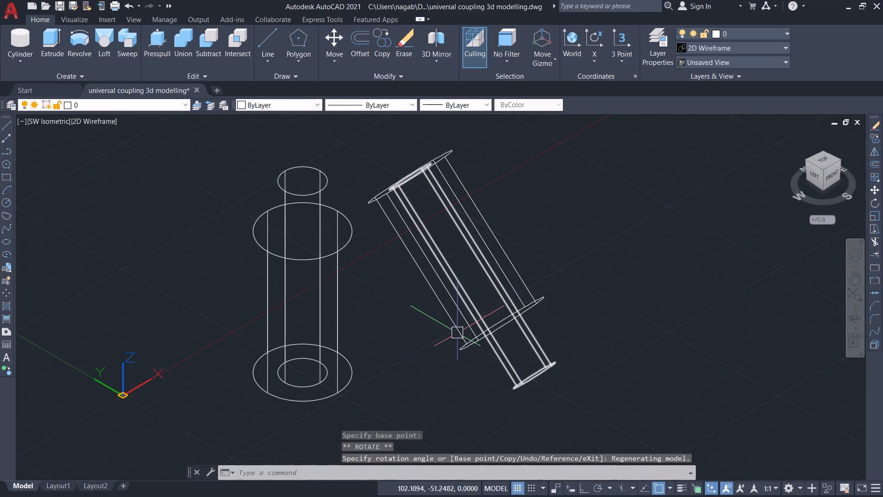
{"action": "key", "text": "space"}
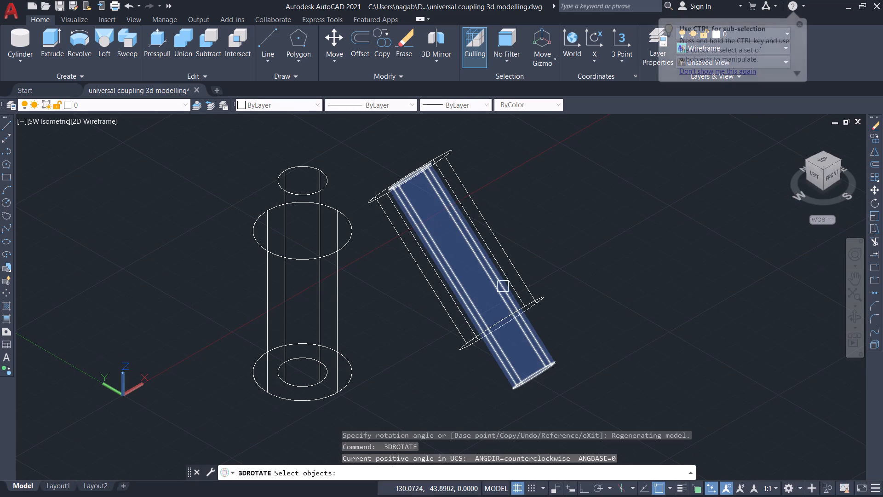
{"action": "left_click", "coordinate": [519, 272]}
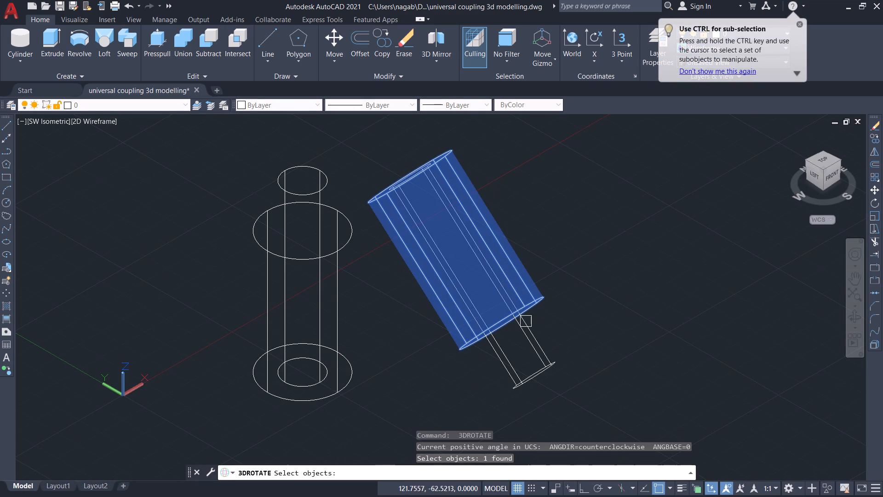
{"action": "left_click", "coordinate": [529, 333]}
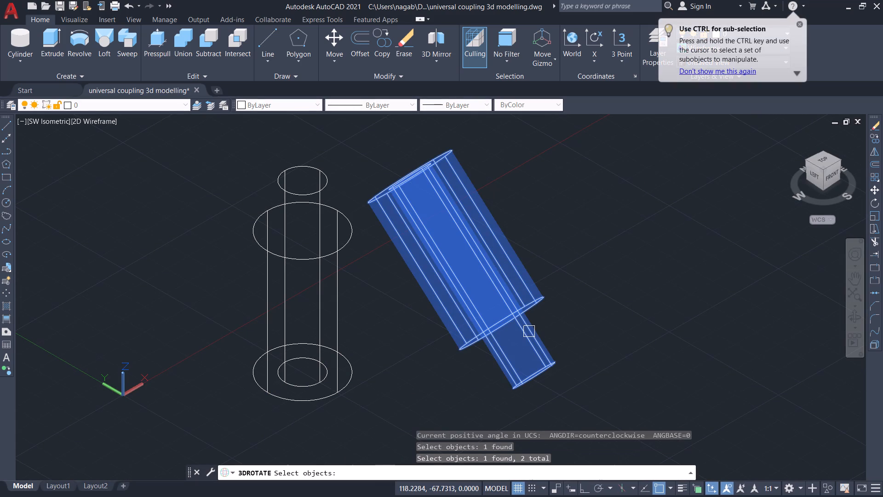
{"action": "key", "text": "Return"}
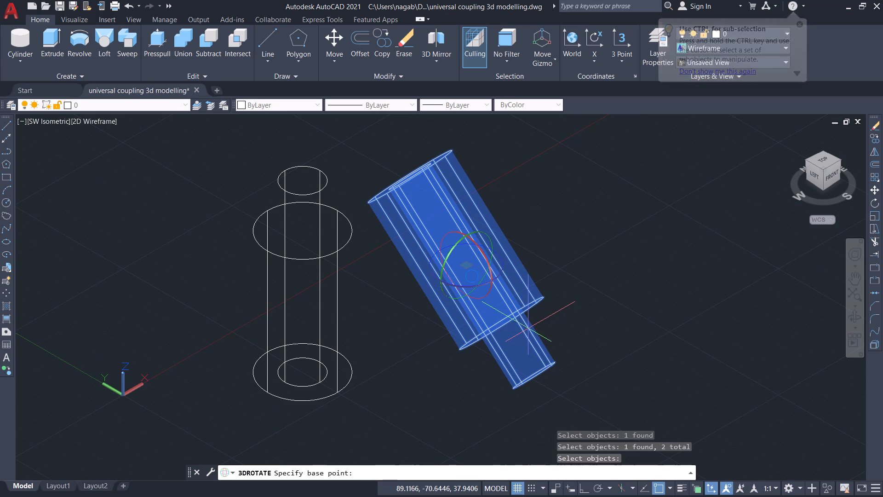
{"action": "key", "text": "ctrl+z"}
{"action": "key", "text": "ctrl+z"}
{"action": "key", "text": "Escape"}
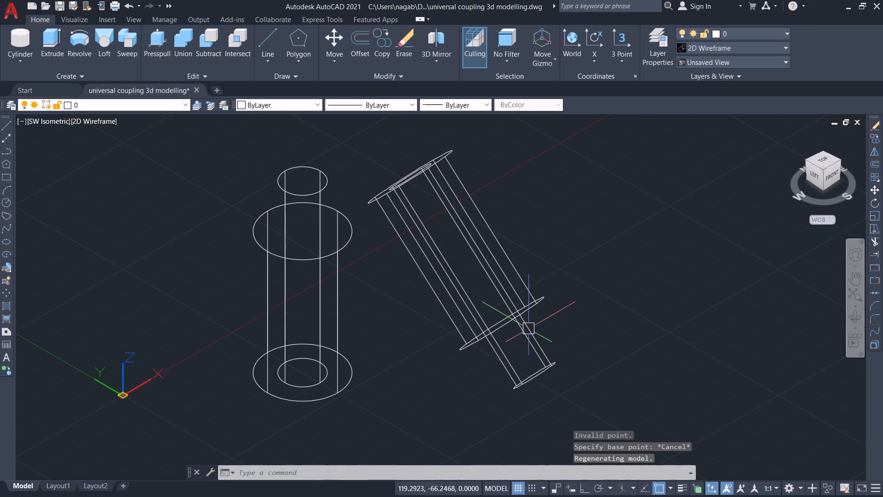
Undo the freehand 3DRotate of the copied cylinders, back to the copy standing upright beside the original pair.
{"action": "key", "text": "ctrl+z"}
{"action": "key", "text": "ctrl+z"}
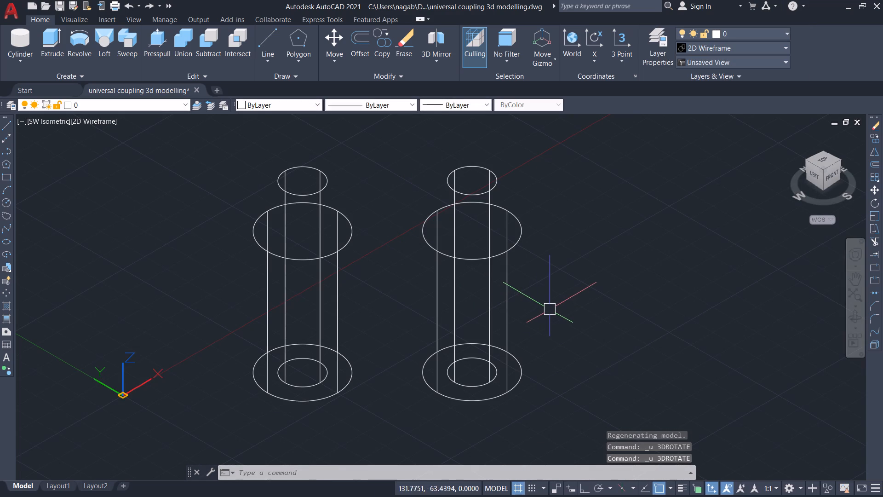
Rotate the copied outer and inner cylinders together freehand about their vertical Z axis with 3DRotate.
{"action": "middle_click_drag", "start_coordinate": [575, 297], "coordinate": [518, 317], "text": "shift"}
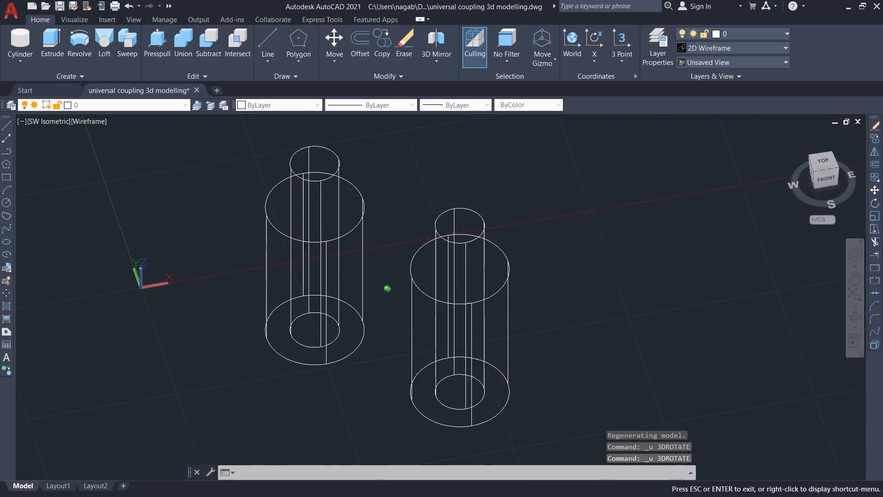
{"action": "middle_click_drag", "start_coordinate": [518, 317], "coordinate": [431, 300], "text": "shift"}
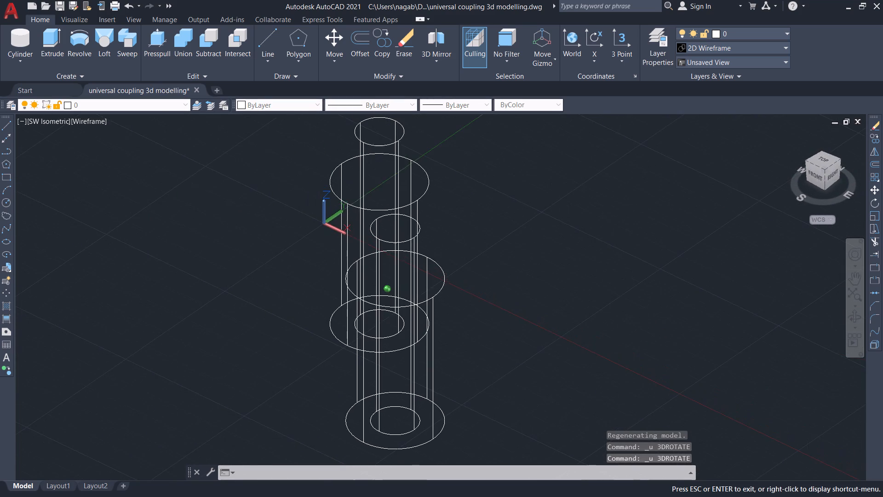
{"action": "middle_click_drag", "start_coordinate": [431, 300], "coordinate": [423, 295], "text": "shift"}
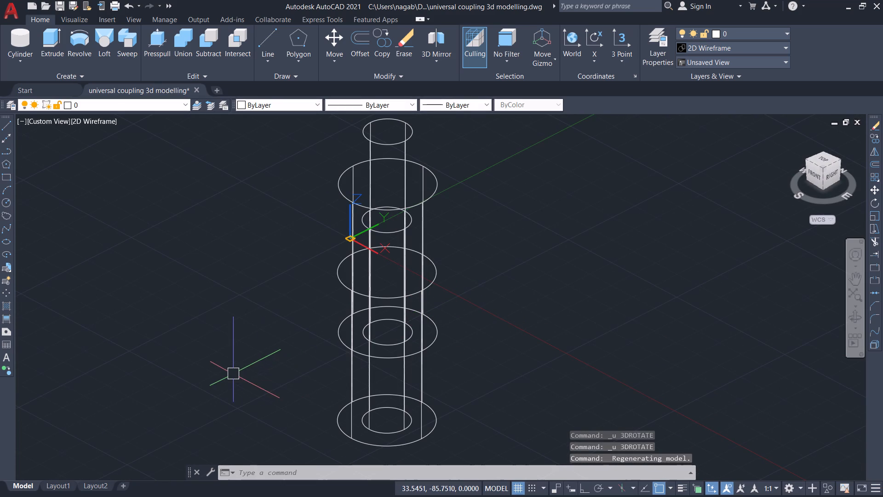
{"action": "key", "text": "3"}
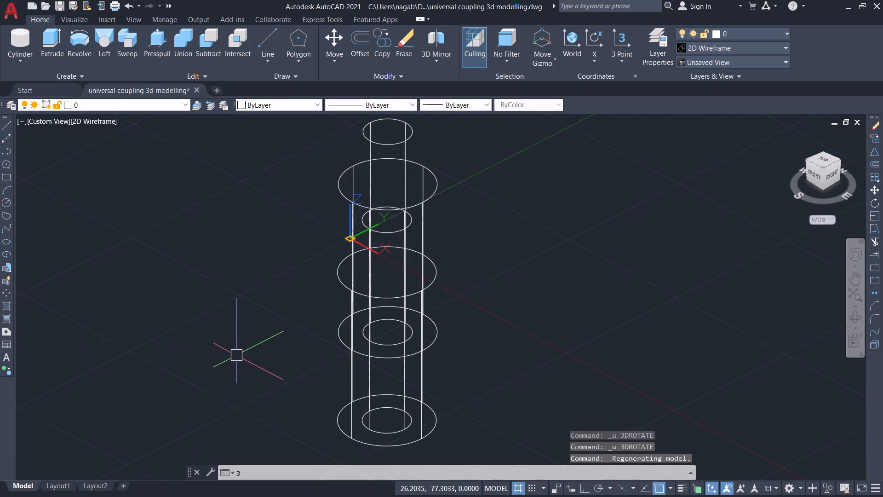
{"action": "key", "text": "d"}
{"action": "key", "text": "r"}
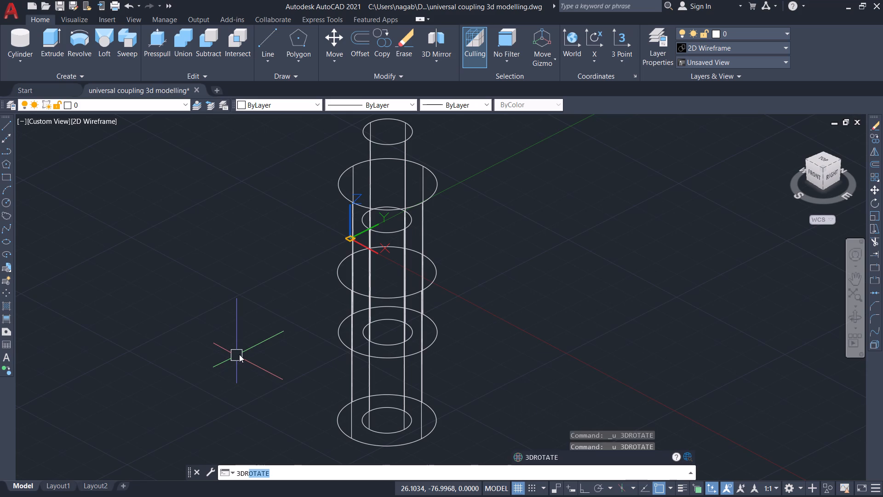
{"action": "key", "text": "Return"}
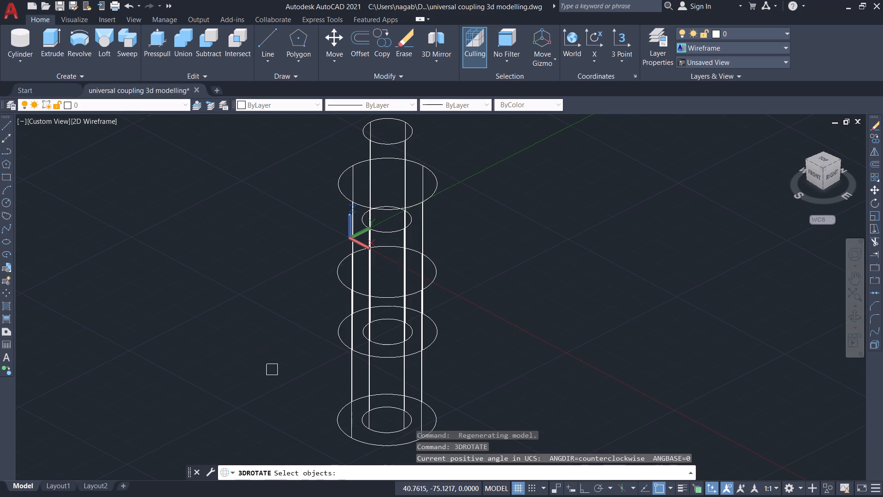
{"action": "left_click", "coordinate": [421, 371]}
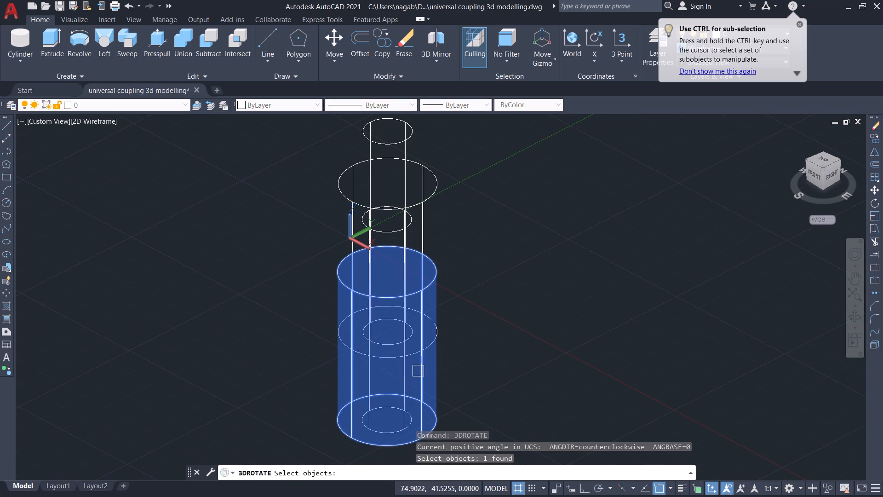
{"action": "left_click", "coordinate": [404, 364]}
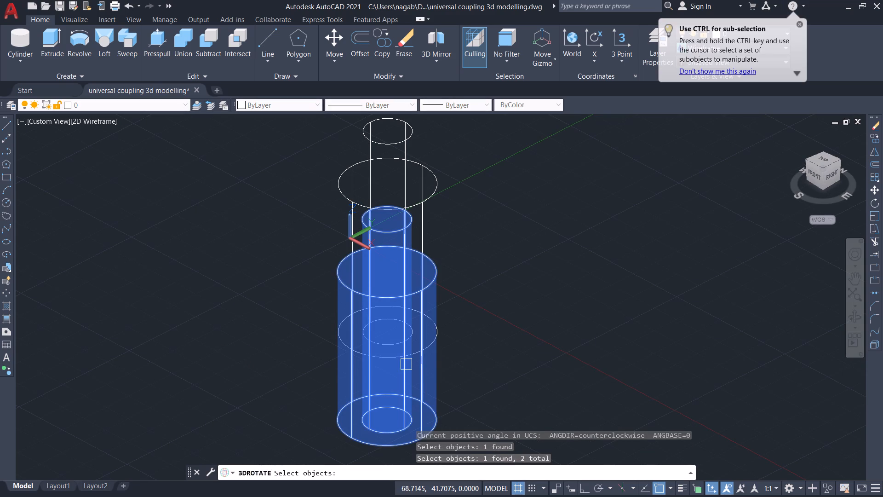
{"action": "key", "text": "Return"}
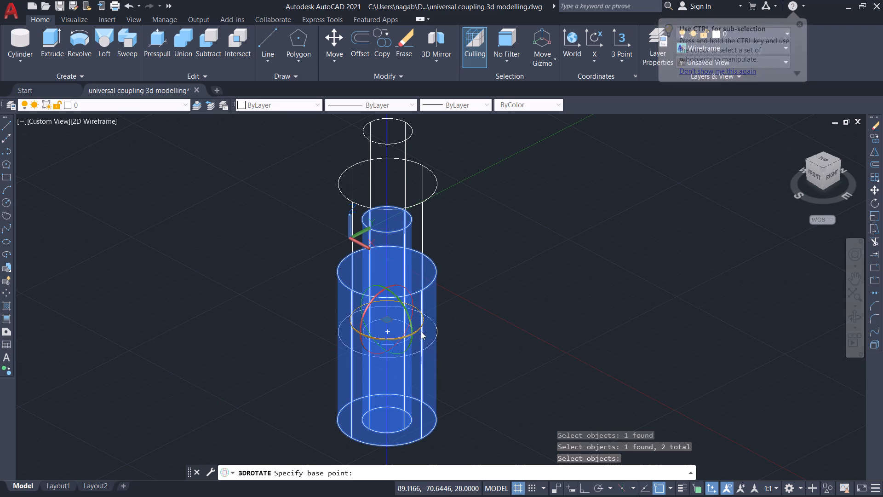
{"action": "left_click", "coordinate": [422, 329]}
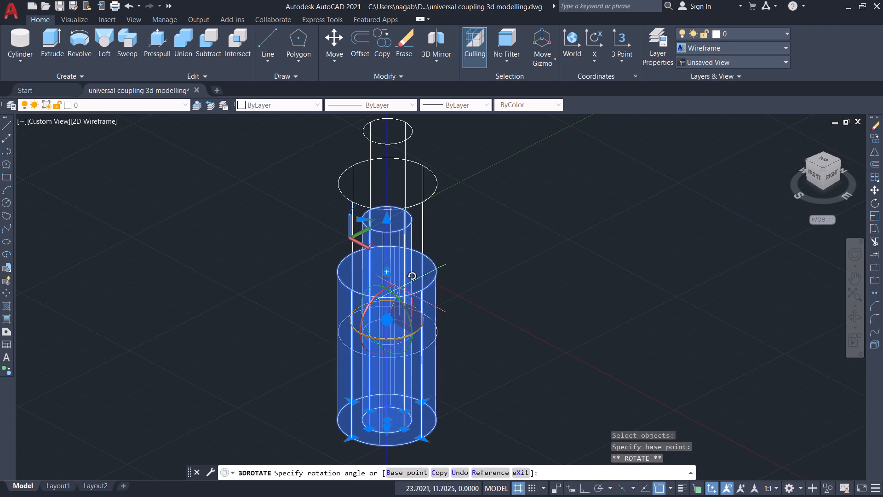
{"action": "left_click", "coordinate": [388, 340]}
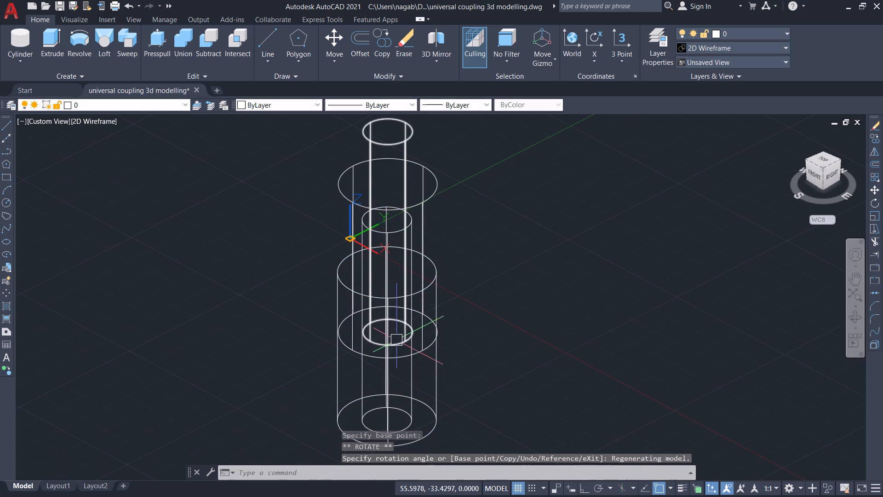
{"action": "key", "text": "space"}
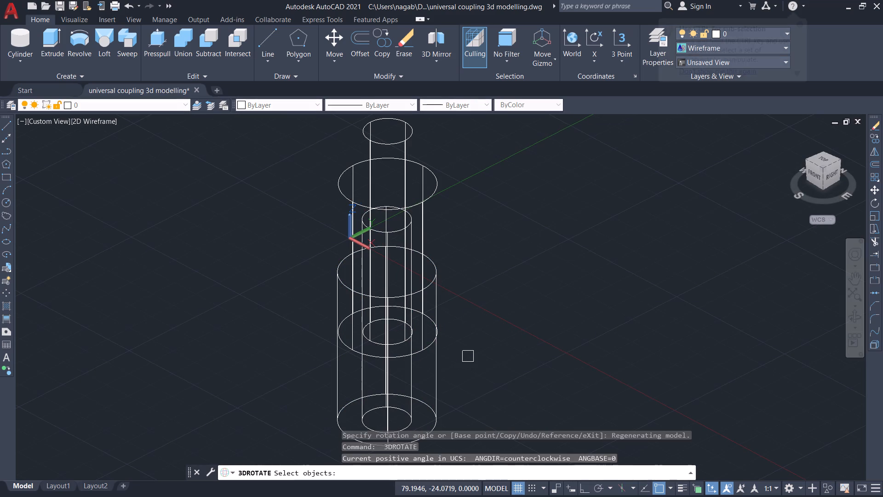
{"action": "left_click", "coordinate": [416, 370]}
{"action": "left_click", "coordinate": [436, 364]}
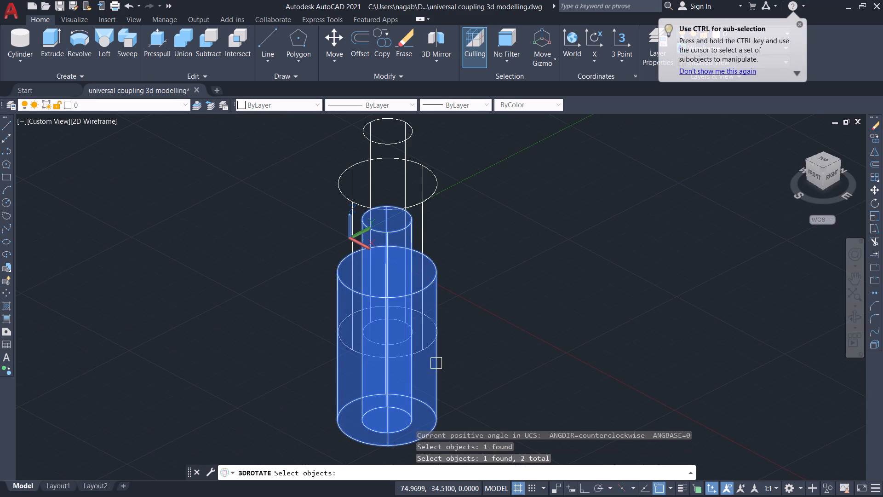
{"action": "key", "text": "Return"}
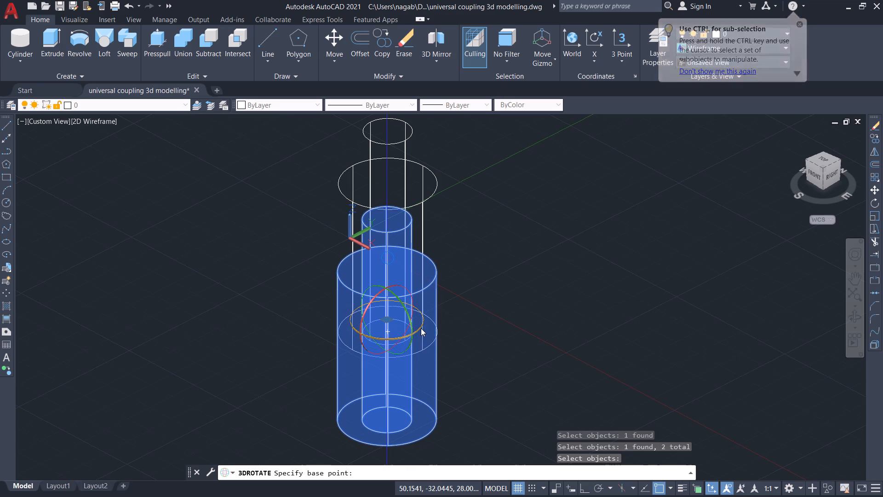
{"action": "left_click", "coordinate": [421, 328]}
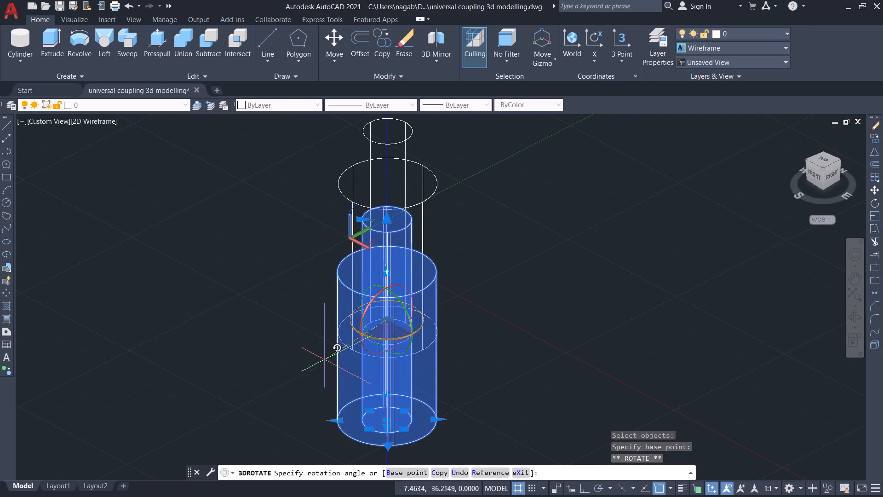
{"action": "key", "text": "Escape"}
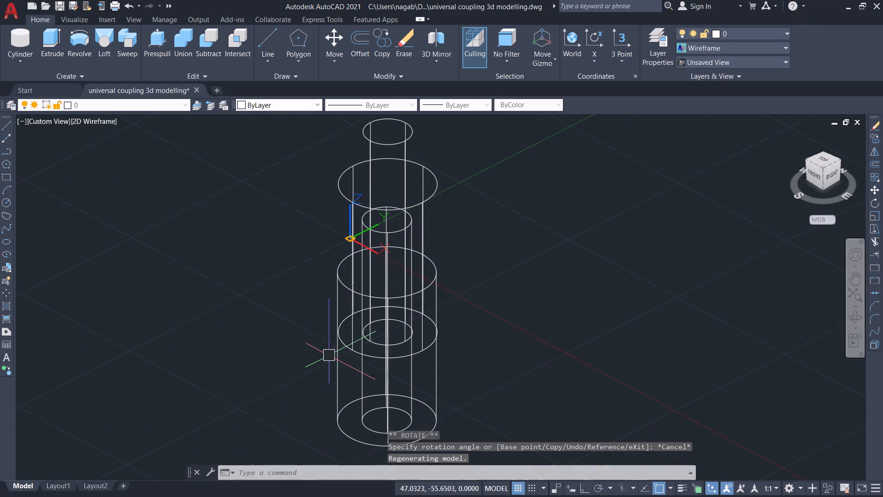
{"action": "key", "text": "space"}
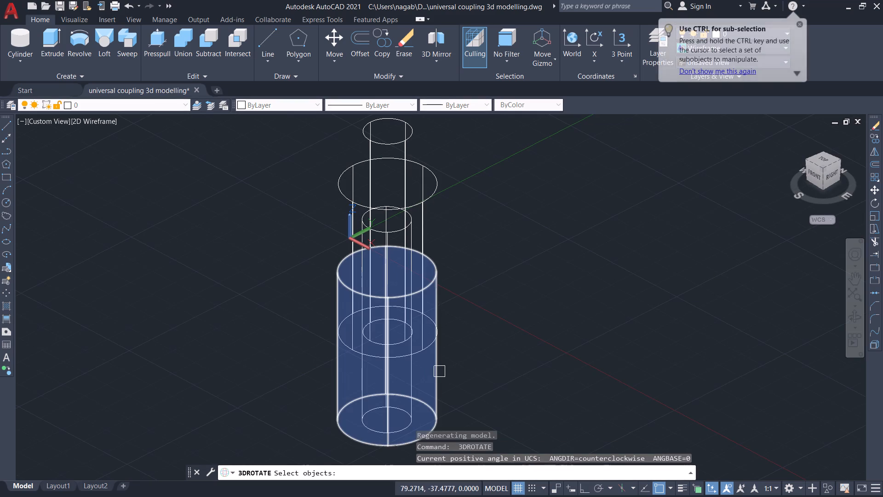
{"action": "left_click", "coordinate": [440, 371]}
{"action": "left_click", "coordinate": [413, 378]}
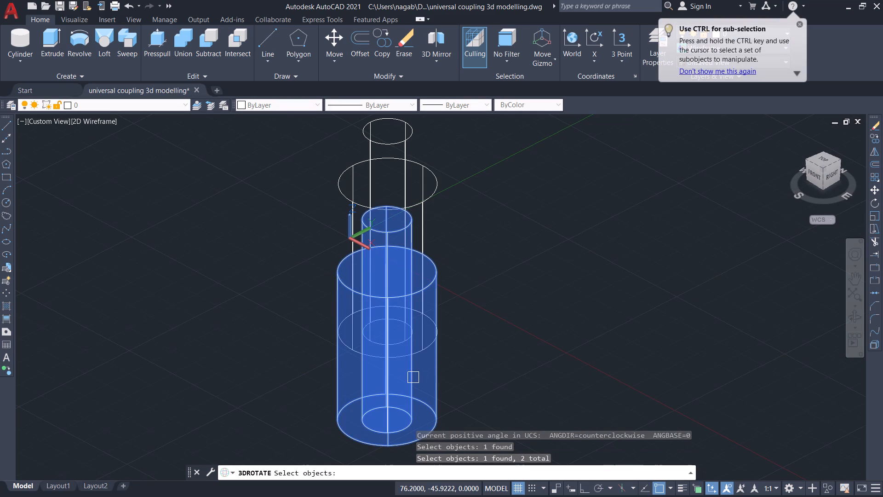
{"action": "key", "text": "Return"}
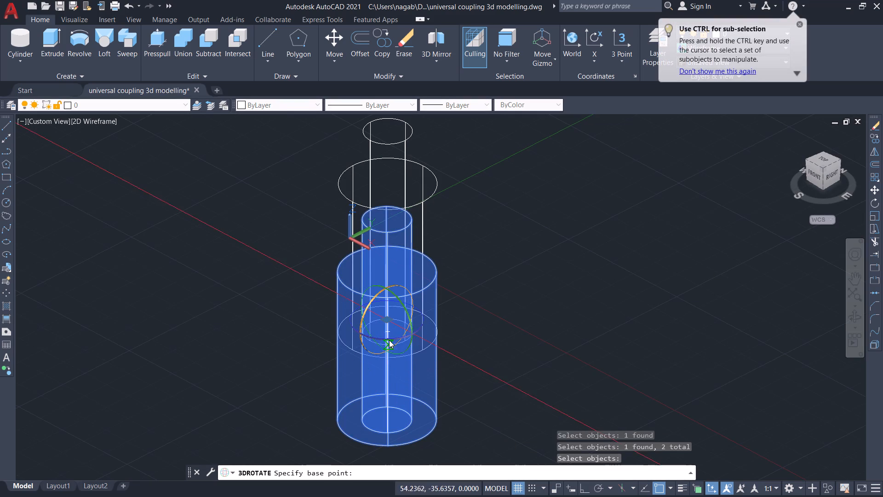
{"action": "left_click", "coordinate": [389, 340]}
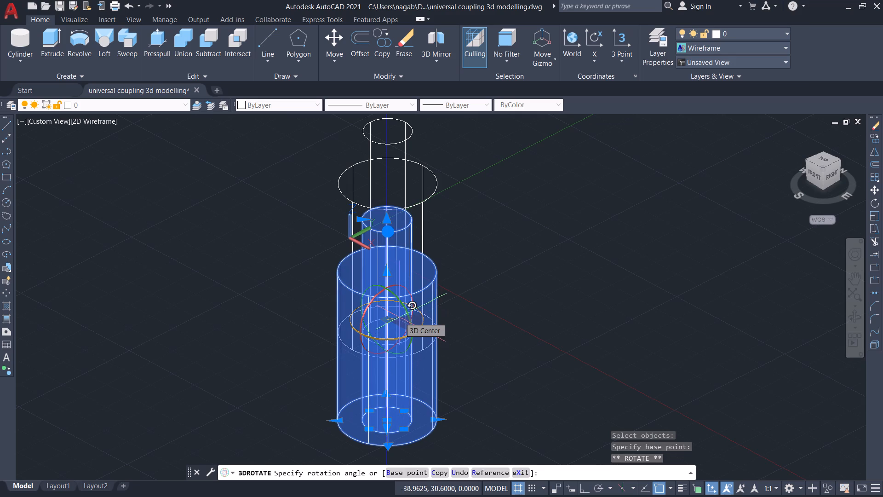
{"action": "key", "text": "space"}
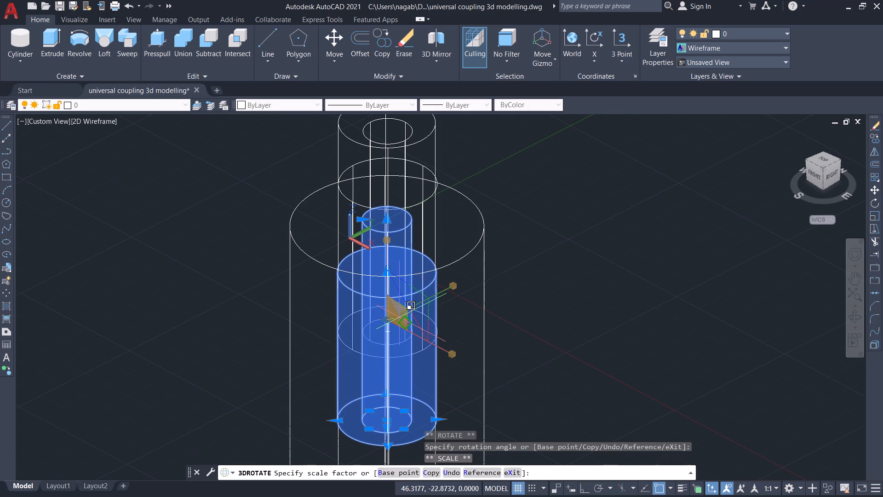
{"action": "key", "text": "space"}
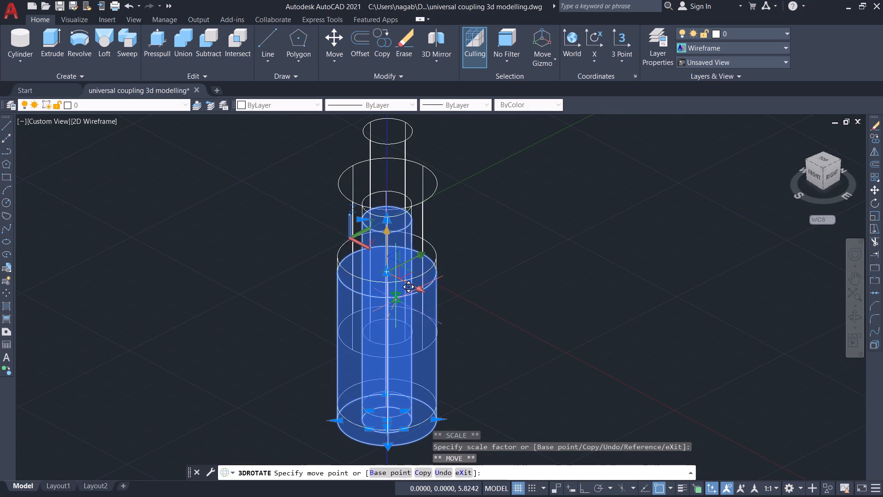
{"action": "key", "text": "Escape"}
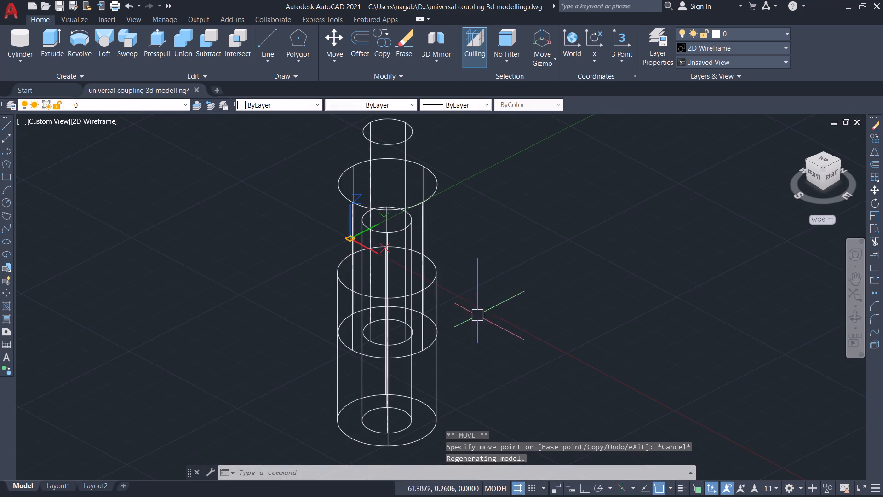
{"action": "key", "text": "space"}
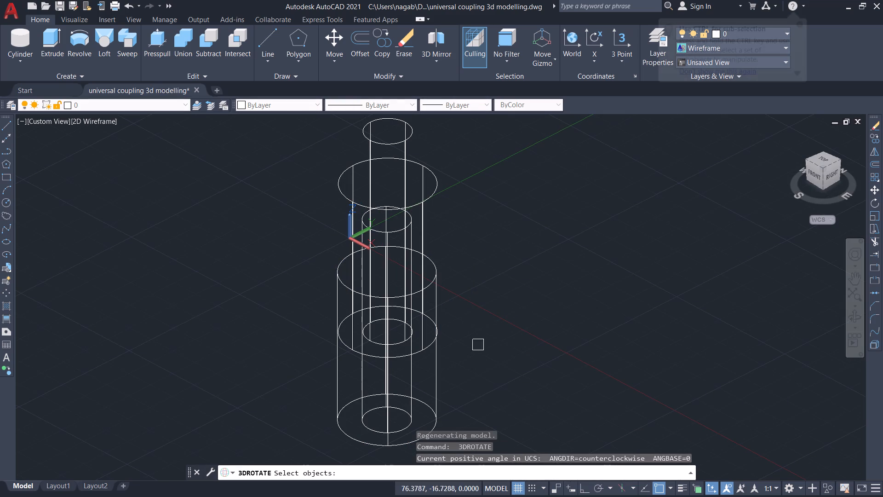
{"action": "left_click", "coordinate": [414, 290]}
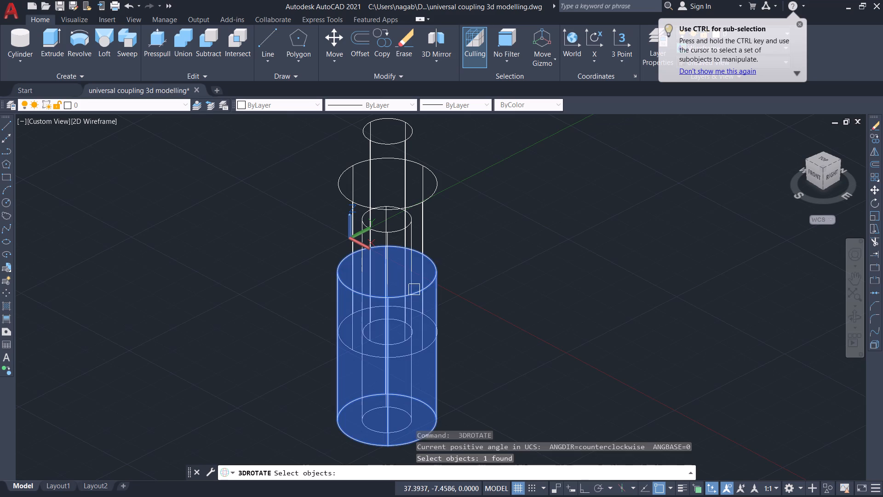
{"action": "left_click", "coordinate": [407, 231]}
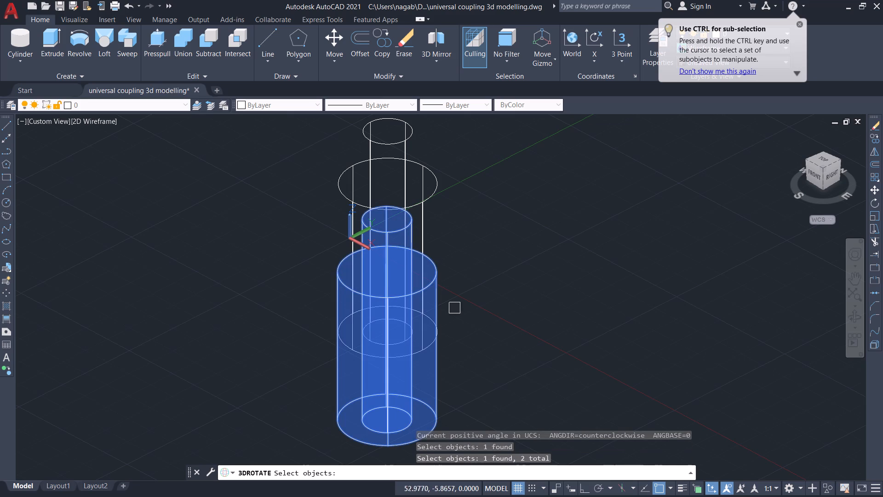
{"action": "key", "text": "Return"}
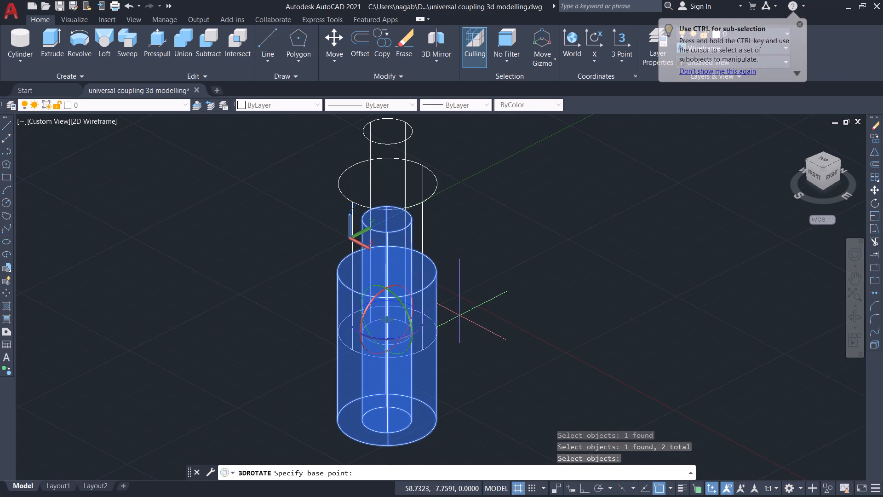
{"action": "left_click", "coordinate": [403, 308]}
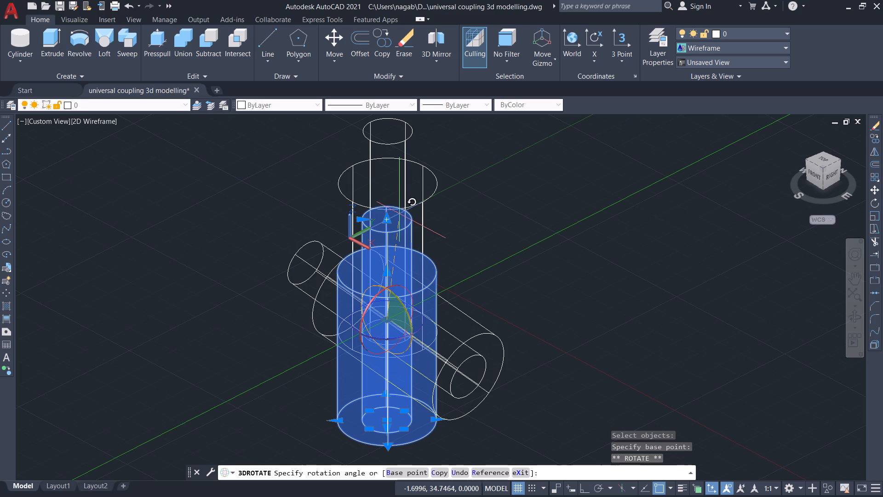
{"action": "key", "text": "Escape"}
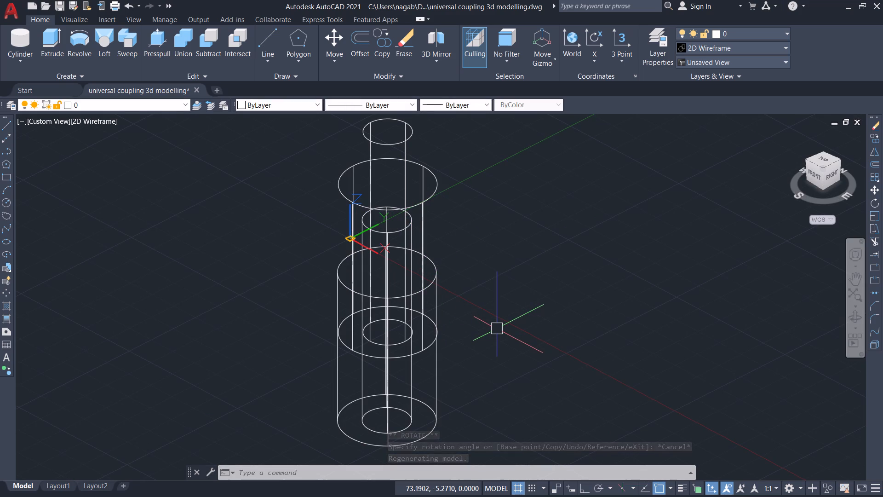
Rotate the copied outer and inner cylinders together about the Y axis with 3DRotate so they lie horizontally along X.
{"action": "type", "text": "3d"}
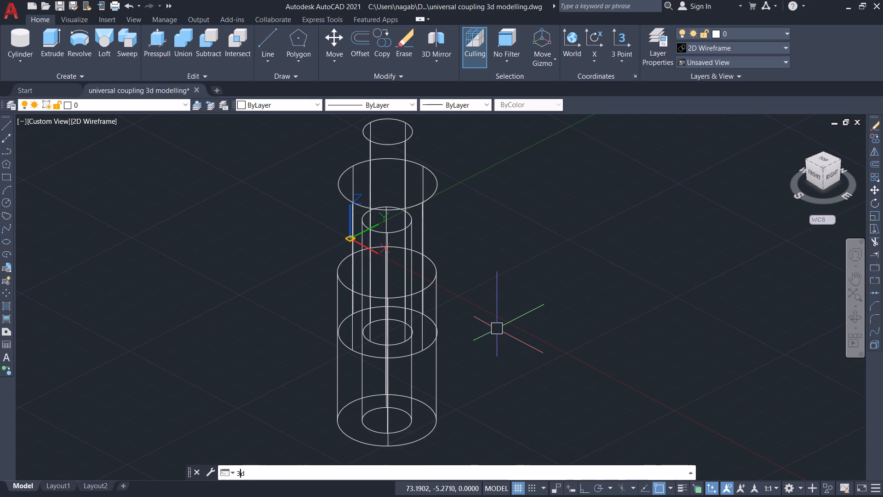
{"action": "key", "text": "r"}
{"action": "key", "text": "Return"}
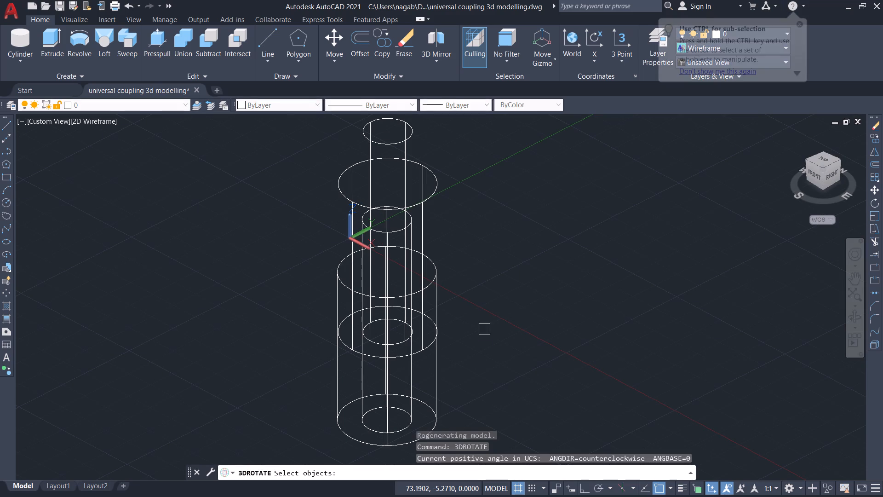
{"action": "left_click", "coordinate": [434, 384]}
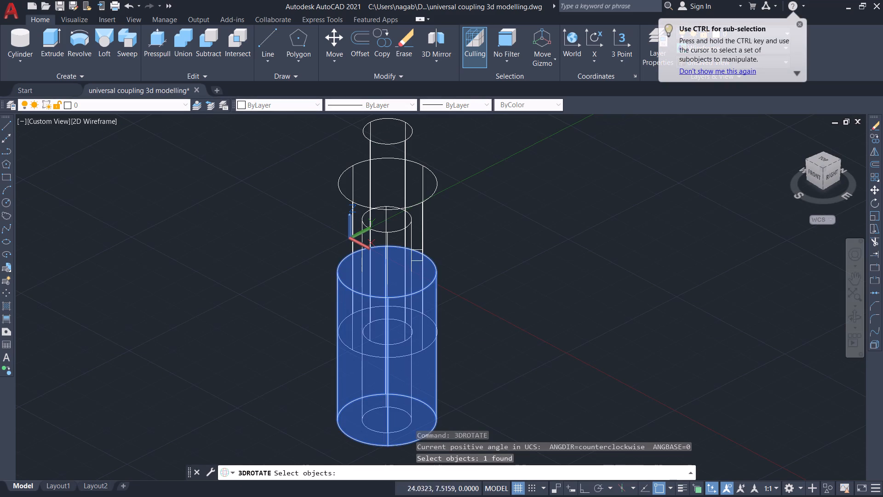
{"action": "left_click", "coordinate": [411, 239]}
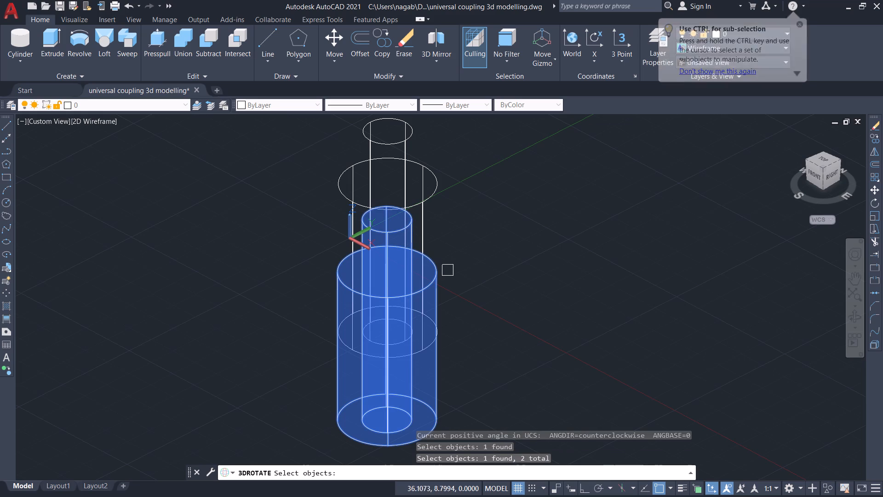
{"action": "key", "text": "Return"}
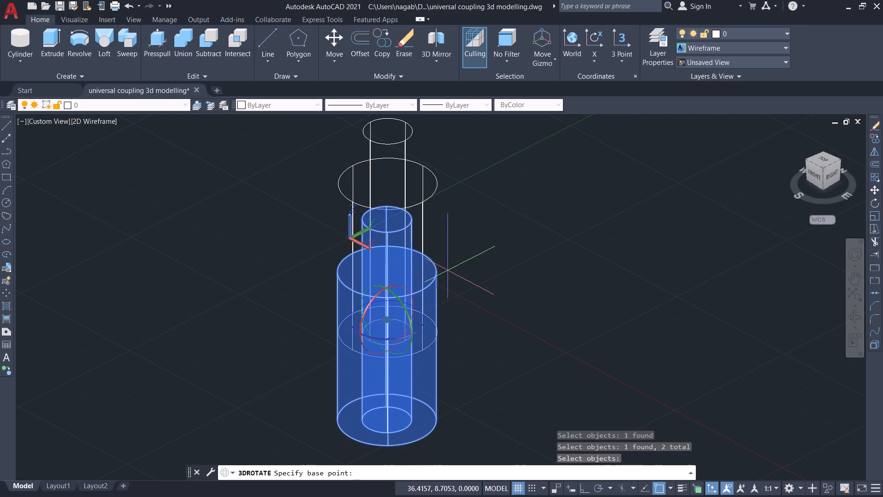
{"action": "left_click", "coordinate": [402, 303]}
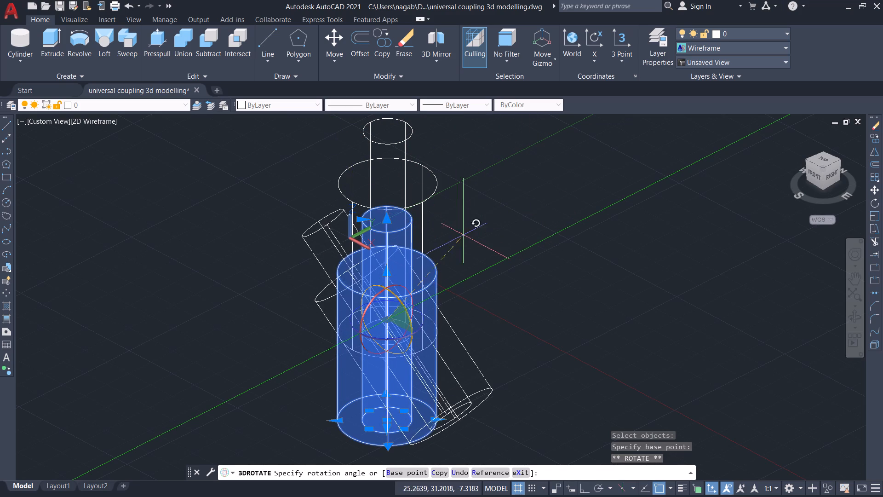
{"action": "left_click", "coordinate": [385, 218]}
Examine the rotated cylinder pair against the upright pair from several viewing angles.
{"action": "scroll", "coordinate": [544, 328], "scroll_direction": "down", "scroll_amount": 1}
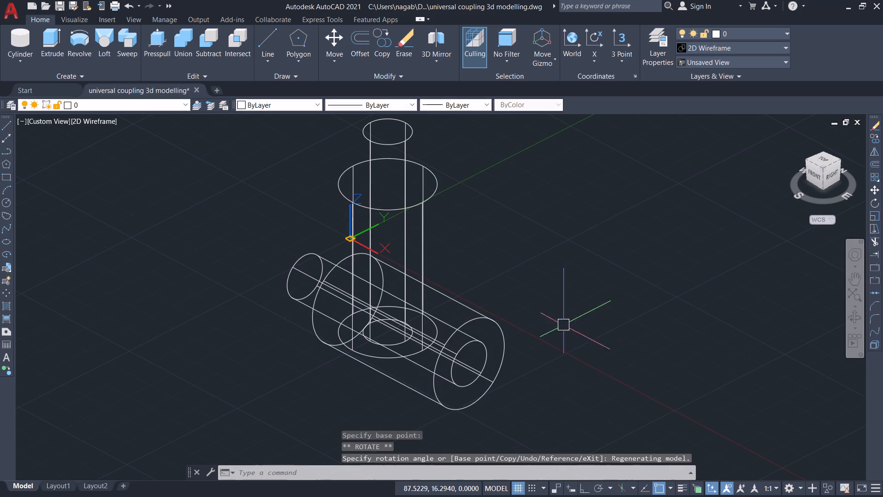
{"action": "scroll", "coordinate": [532, 326], "scroll_direction": "up", "scroll_amount": 1}
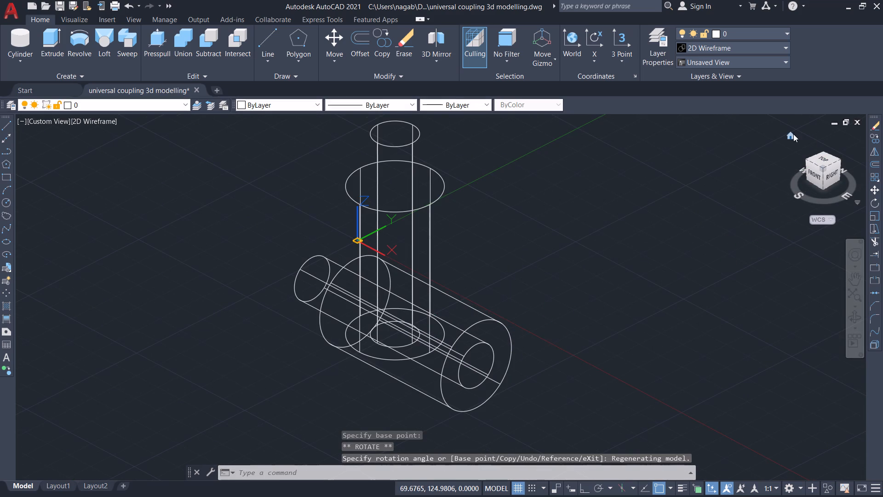
{"action": "left_click", "coordinate": [793, 134]}
{"action": "scroll", "coordinate": [590, 340], "scroll_direction": "down", "scroll_amount": 1}
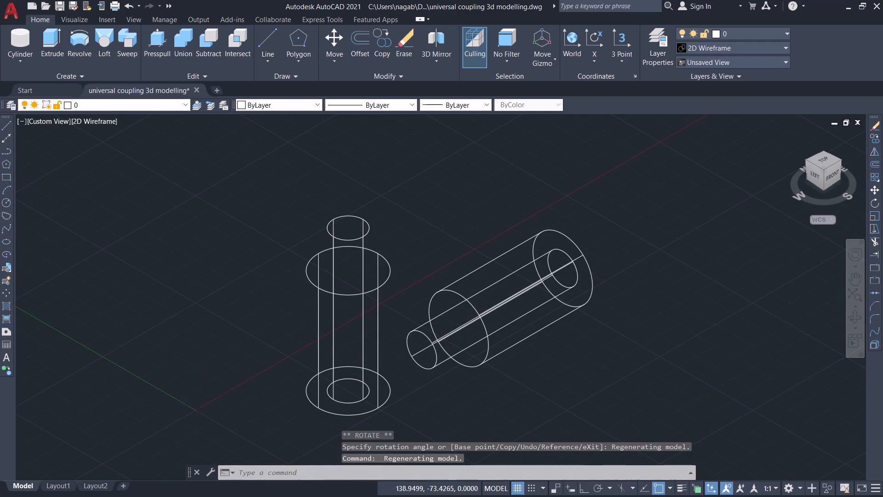
{"action": "scroll", "coordinate": [590, 340], "scroll_direction": "up", "scroll_amount": 2}
{"action": "middle_click_drag", "start_coordinate": [590, 340], "coordinate": [611, 321]}
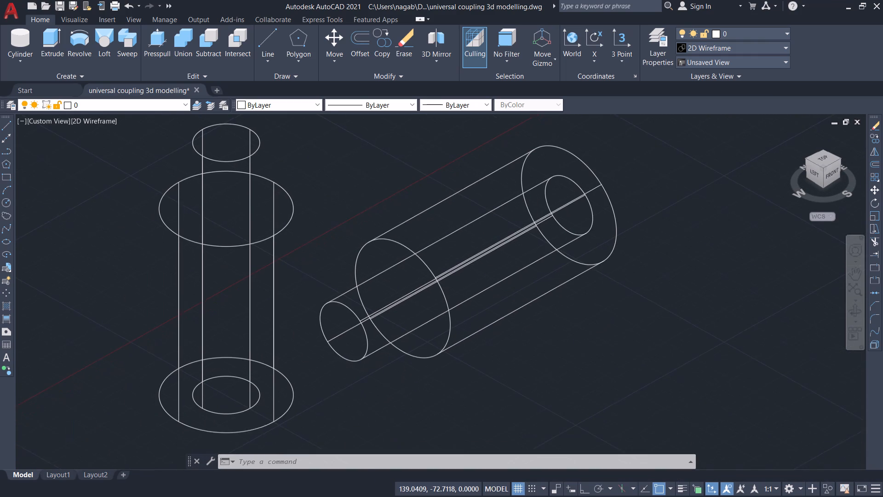
{"action": "middle_click_drag", "start_coordinate": [618, 318], "coordinate": [533, 370], "text": "shift"}
{"action": "scroll", "coordinate": [572, 352], "scroll_direction": "down", "scroll_amount": 1, "text": "shift"}
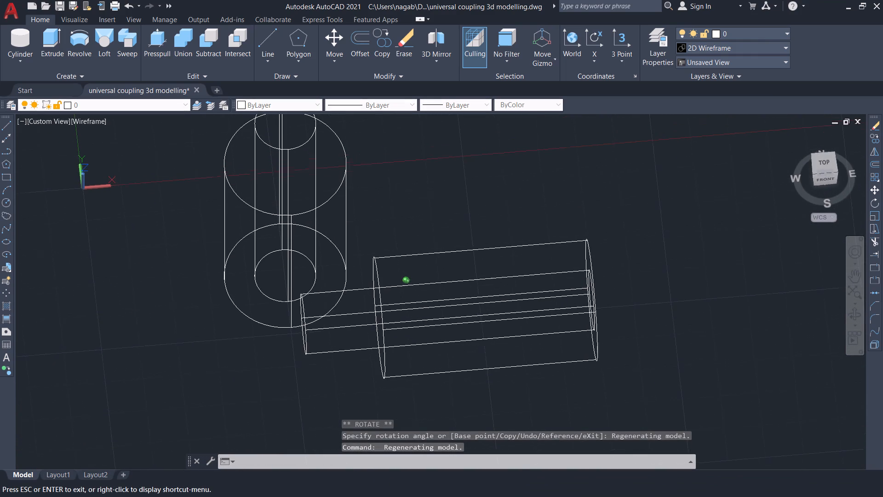
{"action": "middle_click_drag", "start_coordinate": [533, 370], "coordinate": [558, 337], "text": "shift"}
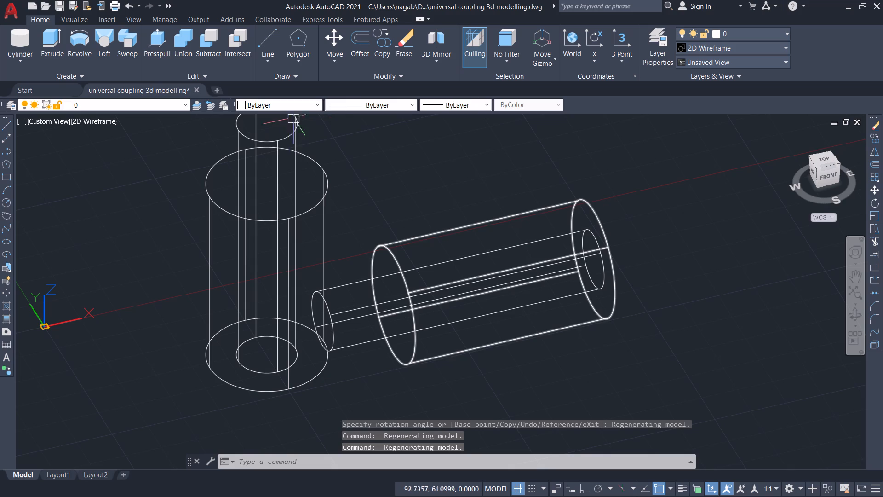
Set the drawing colour to Red and, with Ortho on, draw a 28-unit vertical line up from the upright pair's base centre.
{"action": "left_click", "coordinate": [295, 106]}
{"action": "left_click", "coordinate": [271, 133]}
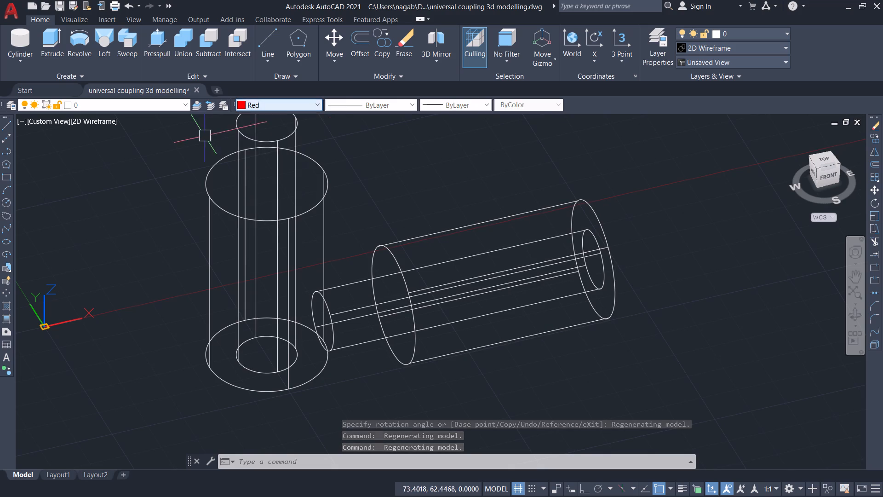
{"action": "left_click", "coordinate": [265, 39]}
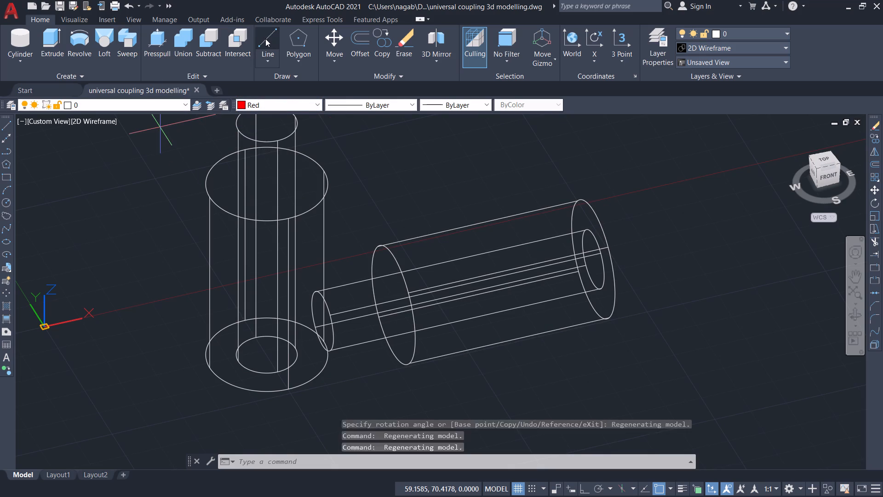
{"action": "left_click", "coordinate": [270, 356]}
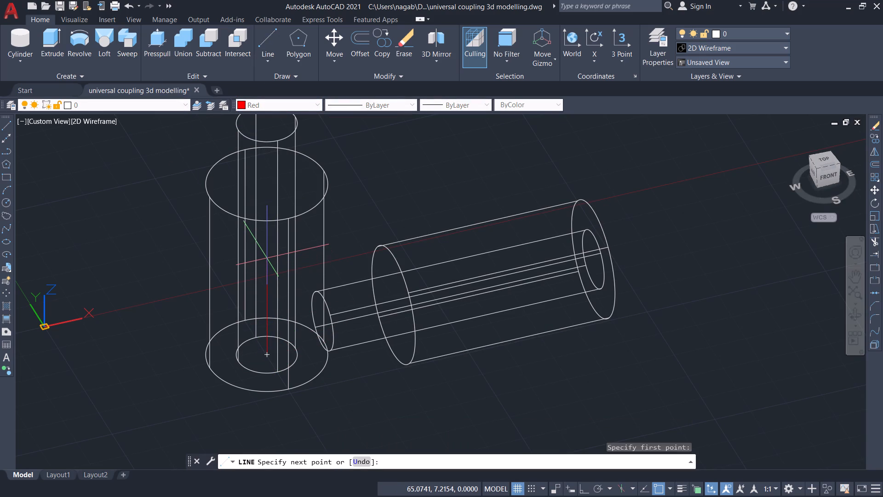
{"action": "key", "text": "F8"}
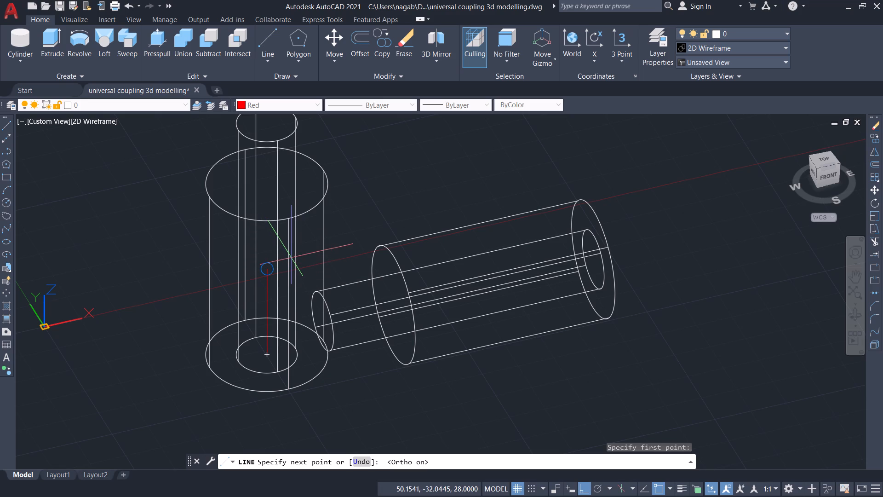
{"action": "type", "text": "28"}
{"action": "key", "text": "Return"}
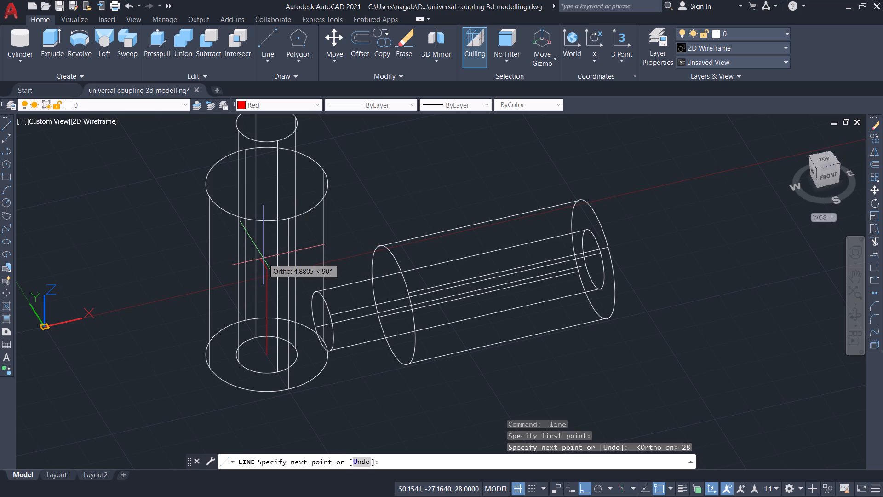
{"action": "key", "text": "Escape"}
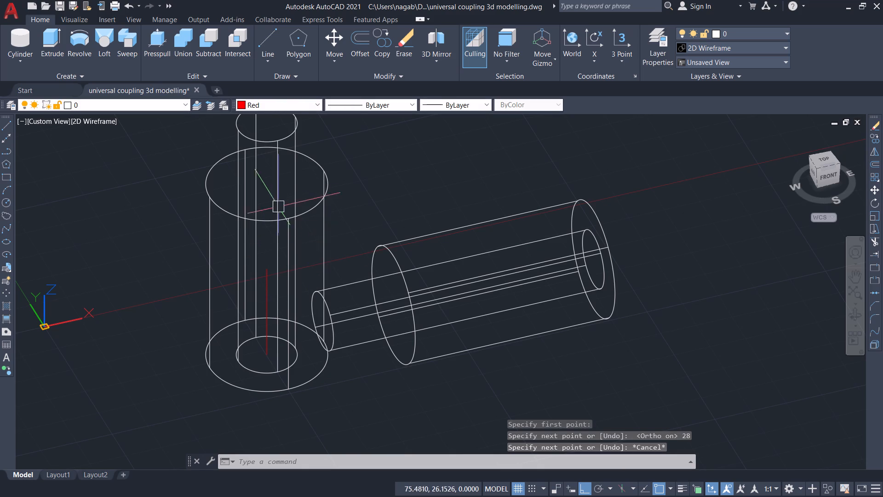
Draw guide lines from the horizontal pair's outer end-face centre: 28 units inward along the axis, then 18 units perpendicular along Y.
{"action": "left_click", "coordinate": [263, 35]}
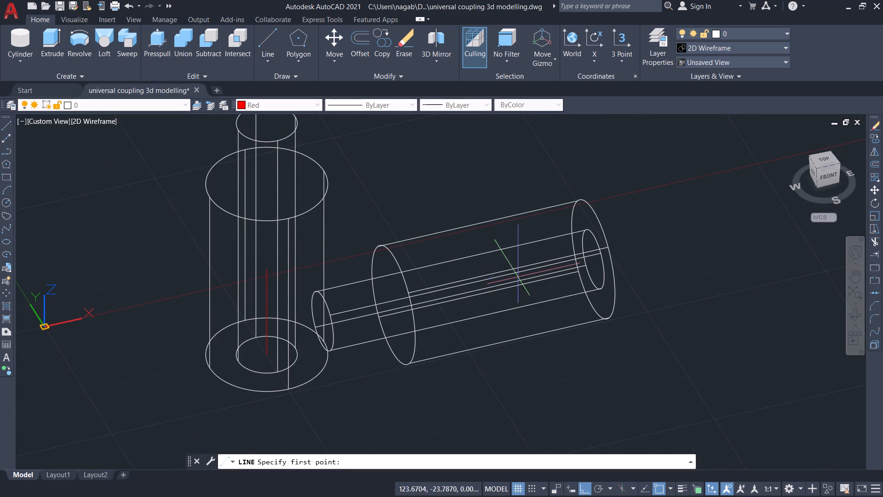
{"action": "left_click", "coordinate": [598, 261]}
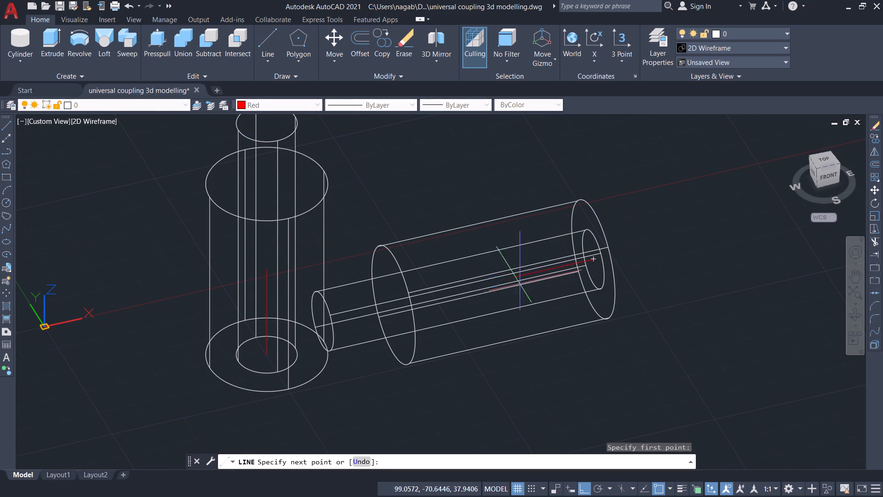
{"action": "type", "text": "28"}
{"action": "key", "text": "Return"}
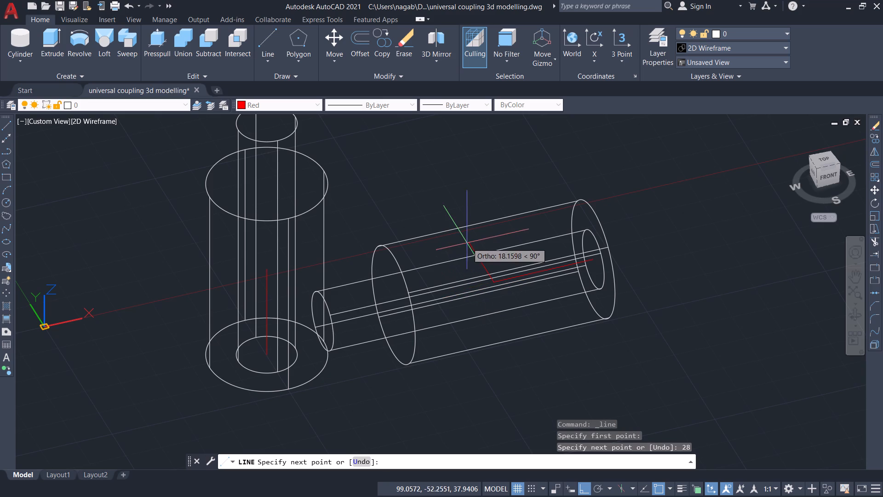
{"action": "type", "text": "18"}
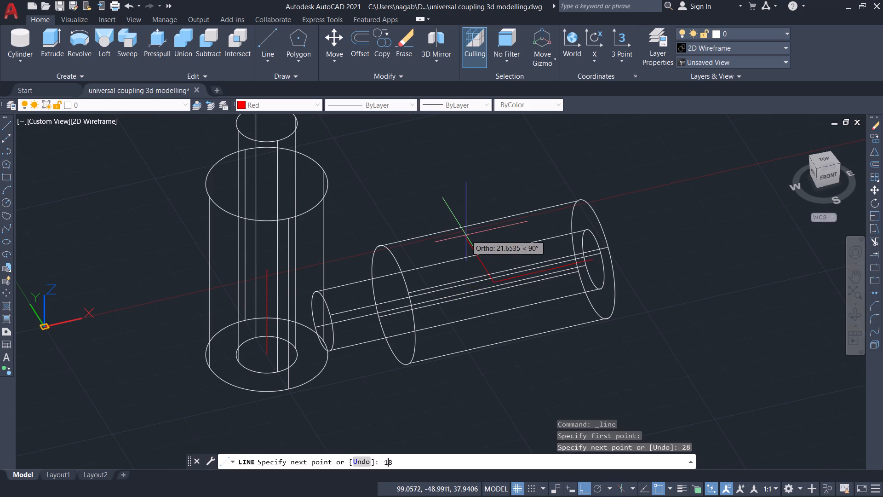
{"action": "key", "text": "Return"}
{"action": "key", "text": "Return"}
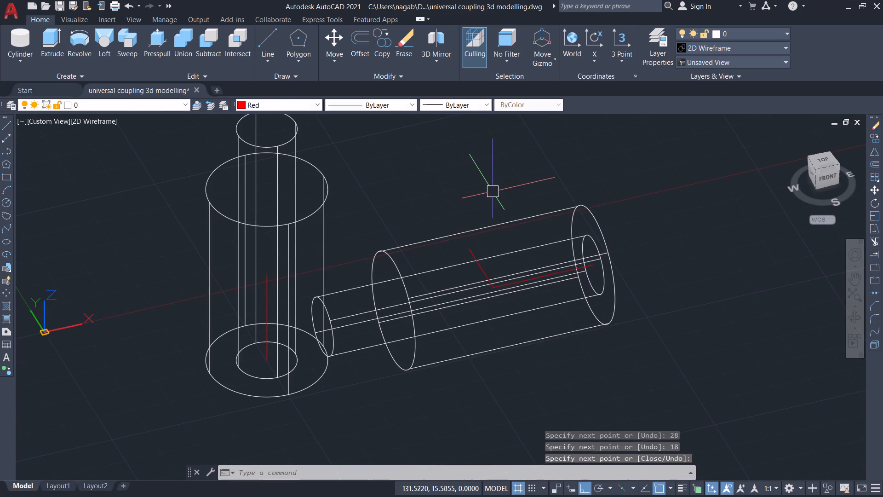
Move both horizontal cylinders from the free end of the 18-unit guide line to the top end of the vertical guide line.
{"action": "key", "text": "m"}
{"action": "key", "text": "Return"}
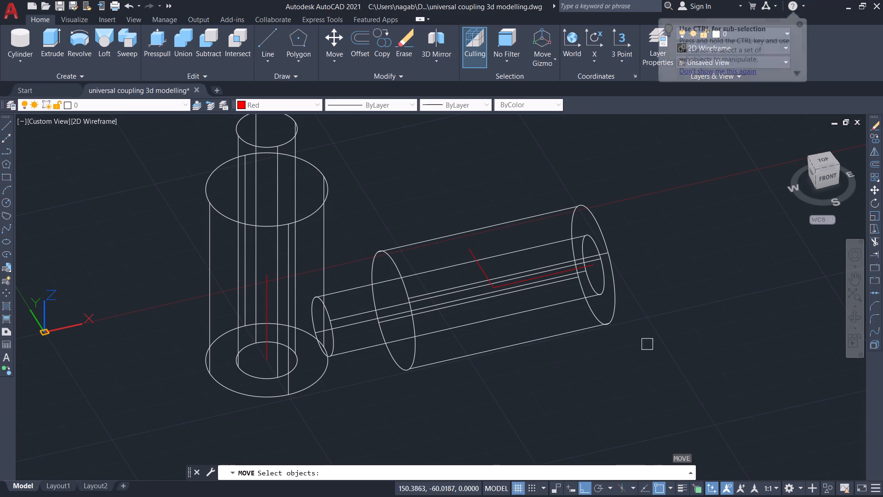
{"action": "left_click", "coordinate": [579, 334]}
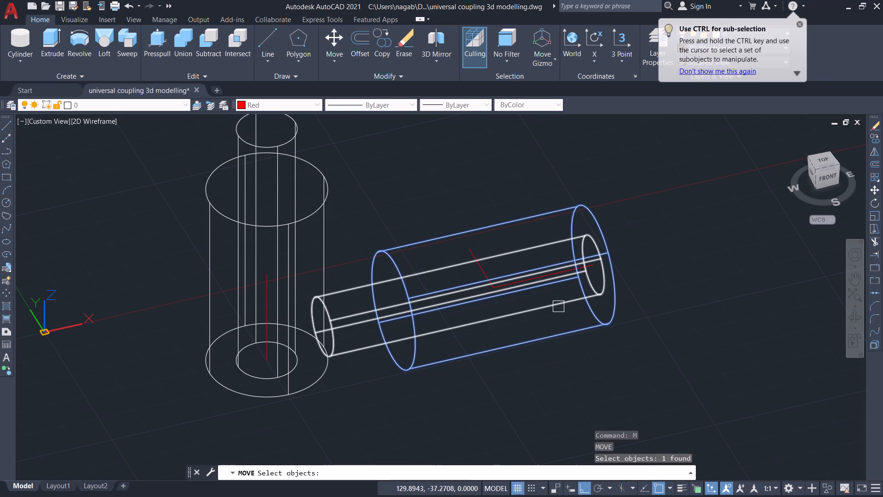
{"action": "left_click", "coordinate": [558, 306]}
{"action": "key", "text": "Return"}
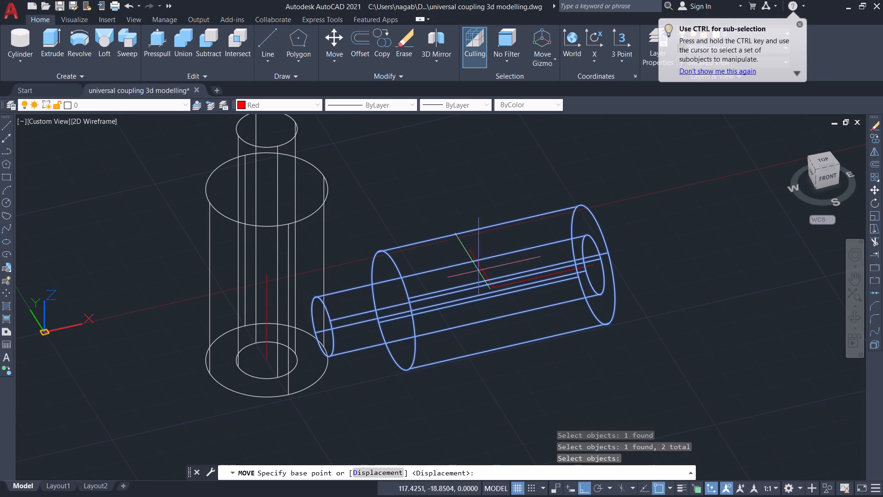
{"action": "left_click", "coordinate": [473, 253]}
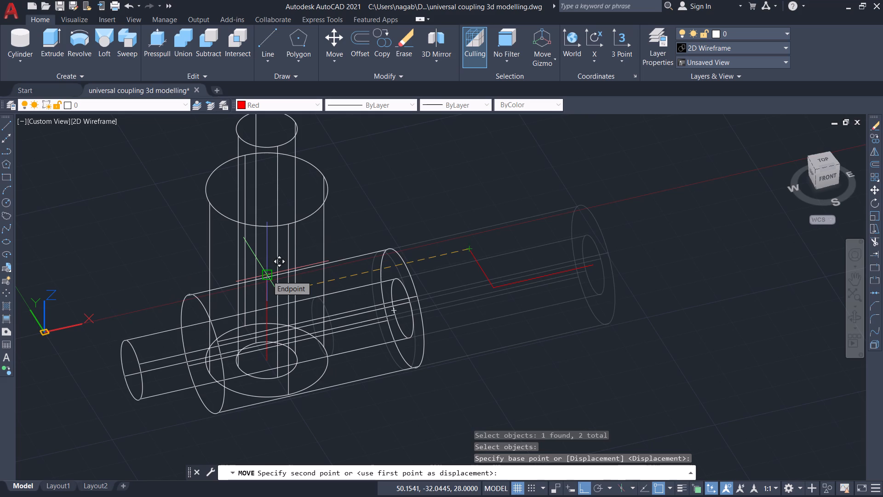
{"action": "left_click", "coordinate": [267, 276]}
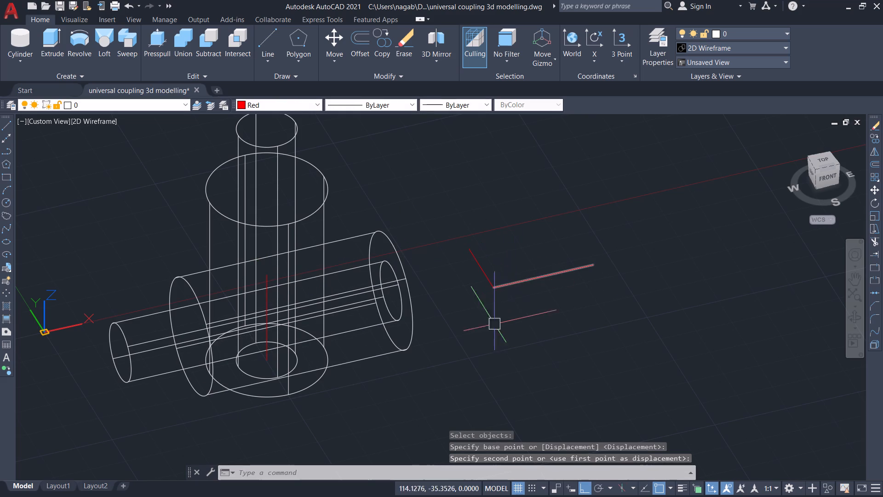
Erase the 28-unit and 18-unit guide lines left beside the crossed cylinders.
{"action": "middle_click_drag", "start_coordinate": [484, 336], "coordinate": [493, 331]}
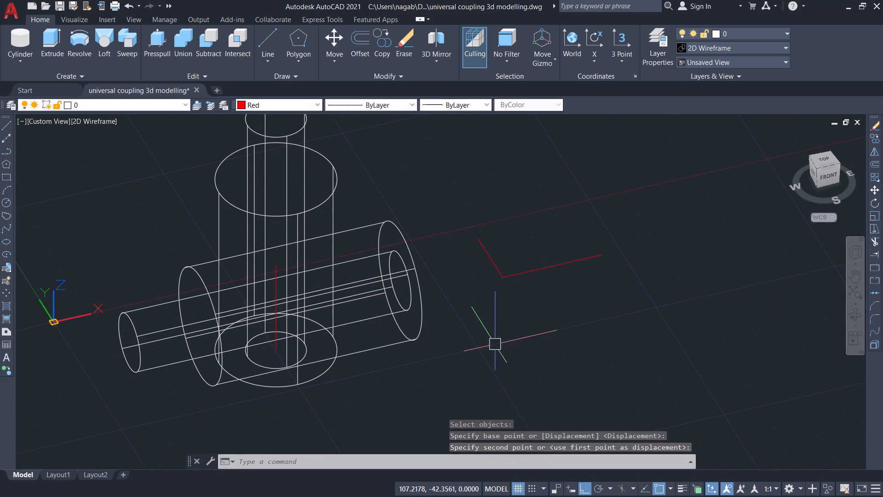
{"action": "middle_click_drag", "start_coordinate": [495, 345], "coordinate": [481, 279], "text": "shift"}
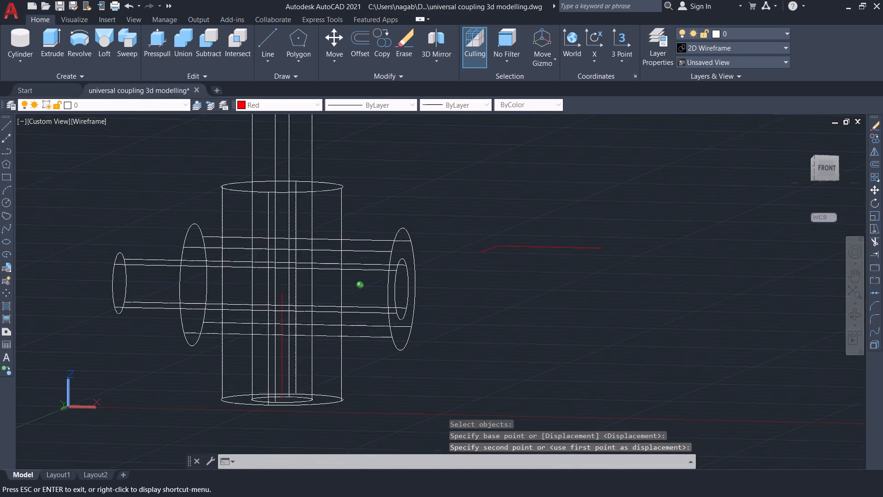
{"action": "middle_click_drag", "start_coordinate": [481, 279], "coordinate": [493, 306], "text": "shift"}
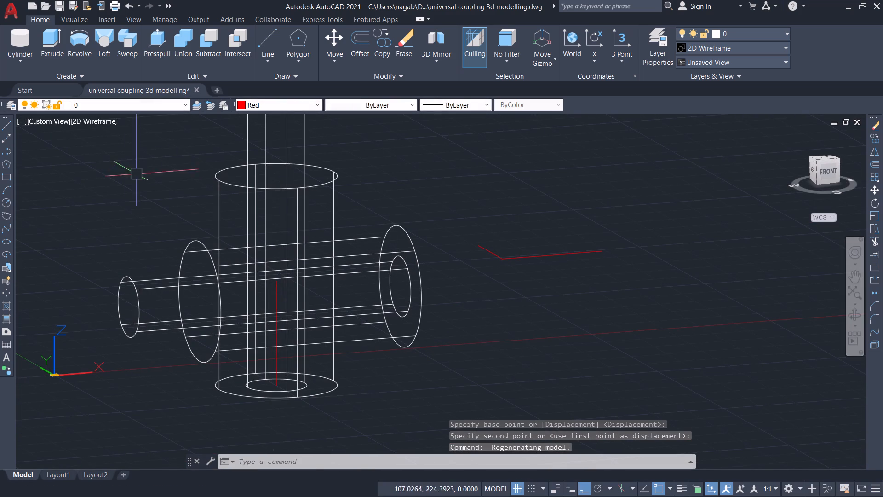
{"action": "left_click", "coordinate": [545, 264]}
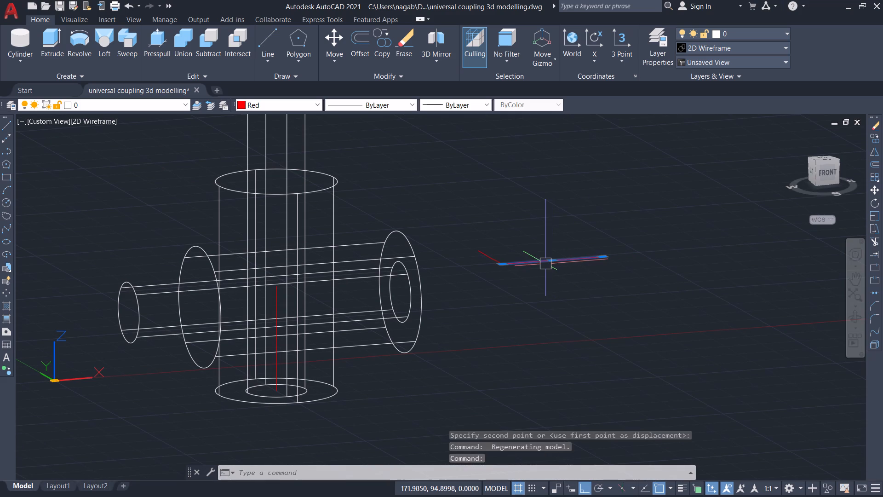
{"action": "key", "text": "Delete"}
{"action": "left_click", "coordinate": [487, 260]}
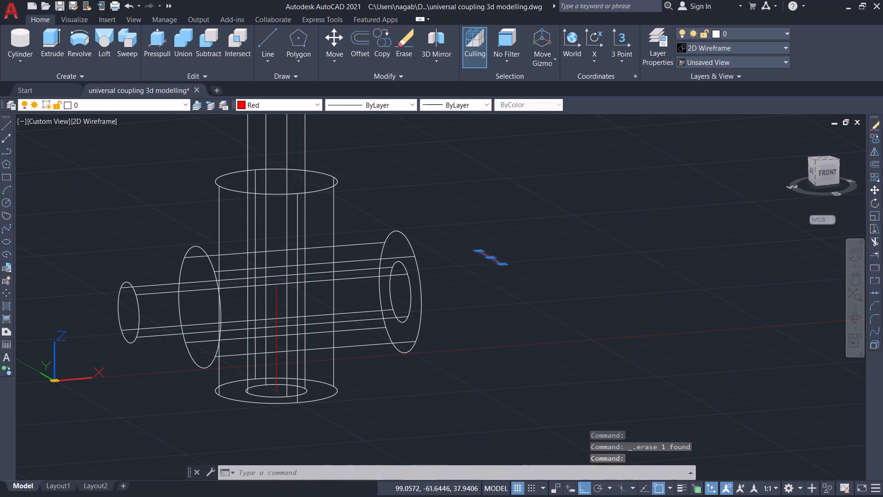
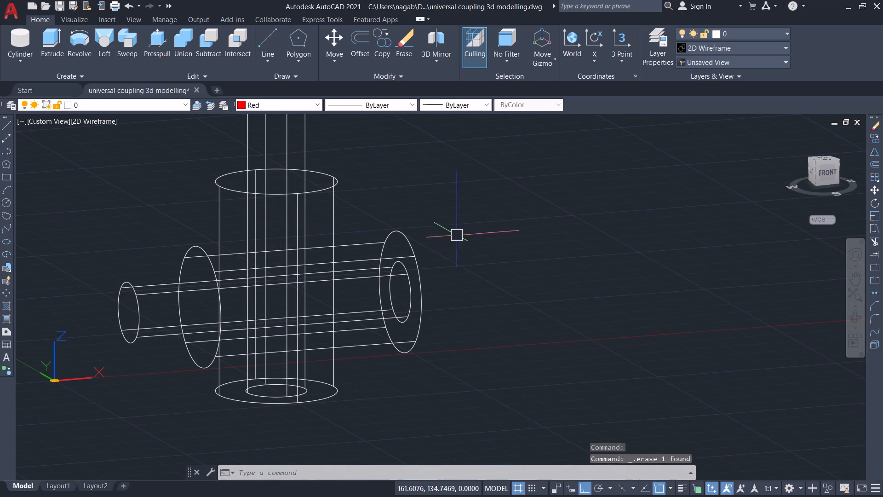
Change the viewport's visual style from 2D Wireframe to Conceptual.
{"action": "left_click", "coordinate": [80, 122]}
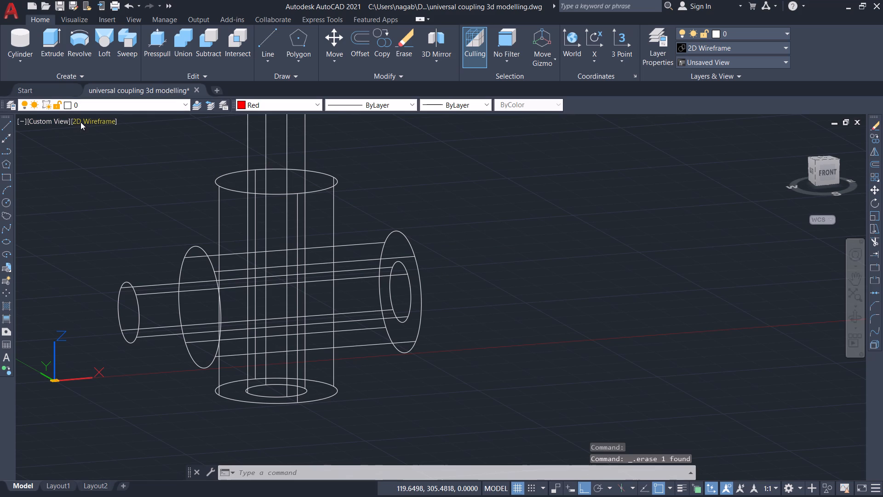
{"action": "left_click", "coordinate": [106, 162]}
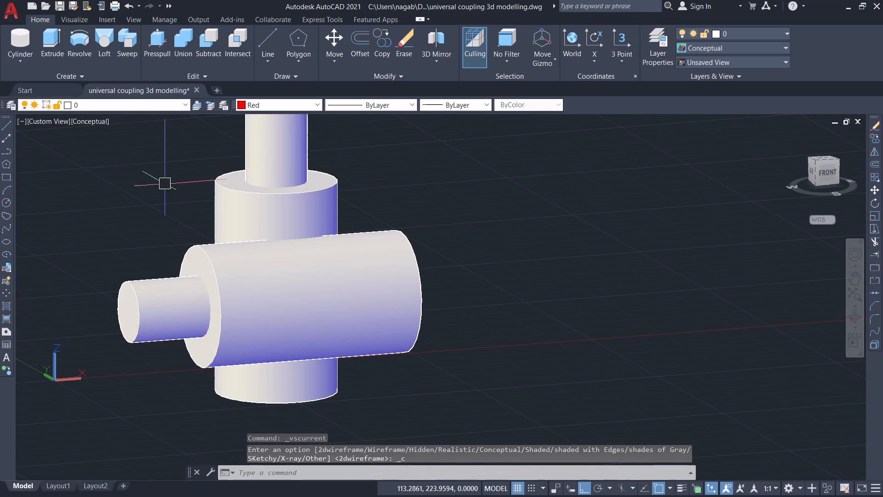
Subtract the small upright cylinder from the large upright cylinder to bore it through.
{"action": "scroll", "coordinate": [149, 187], "scroll_direction": "down", "scroll_amount": 1}
{"action": "scroll", "coordinate": [149, 187], "scroll_direction": "up", "scroll_amount": 2}
{"action": "middle_click_drag", "start_coordinate": [149, 187], "coordinate": [175, 207], "text": "shift"}
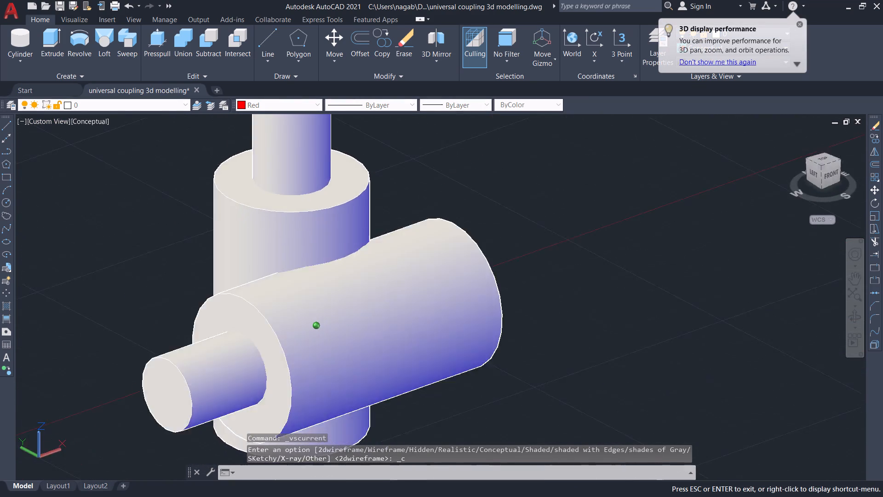
{"action": "middle_click_drag", "start_coordinate": [175, 207], "coordinate": [229, 243], "text": "shift"}
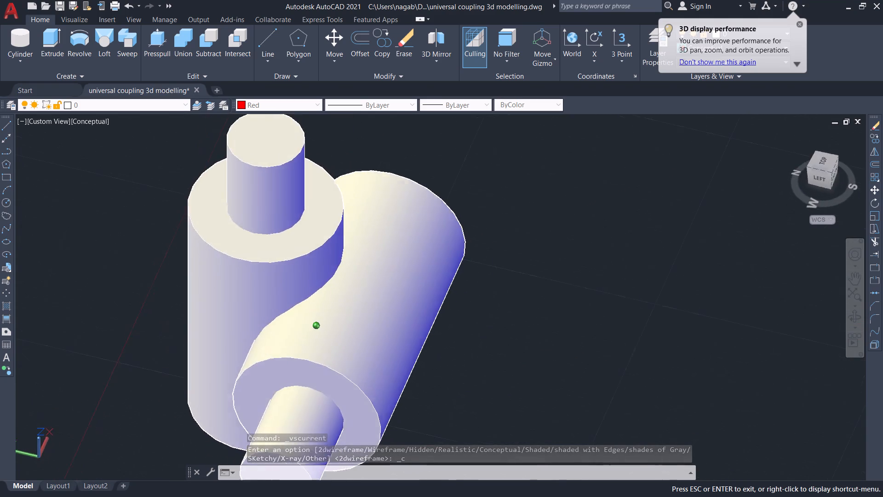
{"action": "middle_click_drag", "start_coordinate": [229, 243], "coordinate": [212, 214], "text": "shift"}
{"action": "scroll", "coordinate": [211, 219], "scroll_direction": "down", "scroll_amount": 1}
{"action": "scroll", "coordinate": [211, 219], "scroll_direction": "up", "scroll_amount": 1}
{"action": "scroll", "coordinate": [211, 219], "scroll_direction": "down", "scroll_amount": 2}
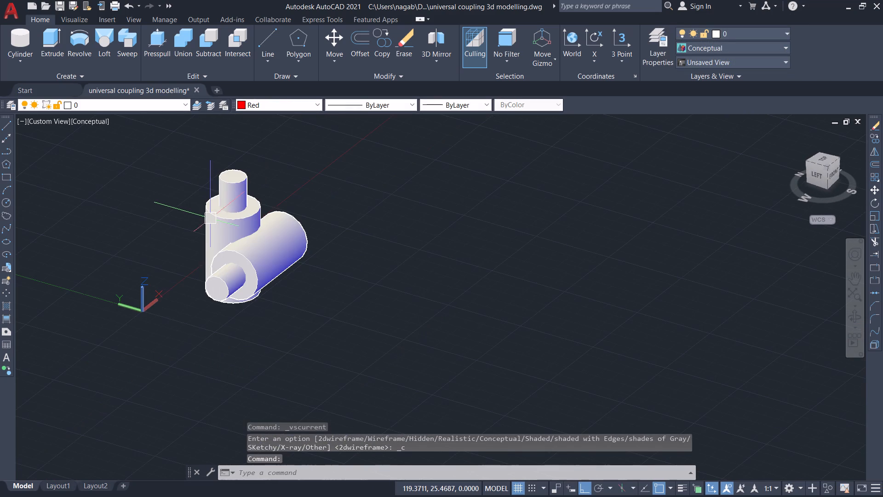
{"action": "left_click", "coordinate": [214, 50]}
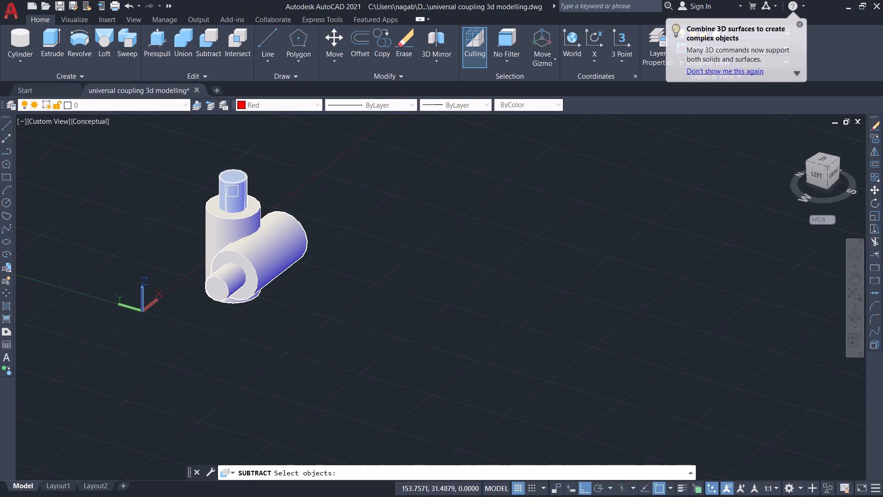
{"action": "left_click", "coordinate": [215, 232]}
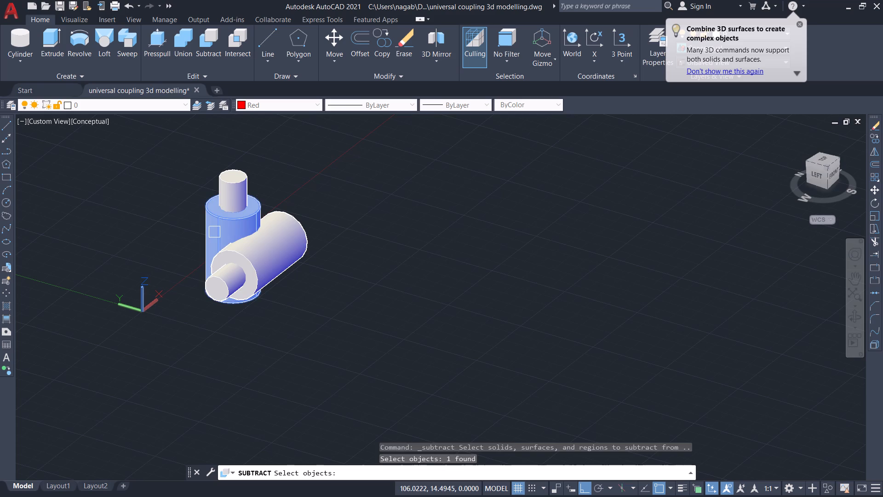
{"action": "key", "text": "Return"}
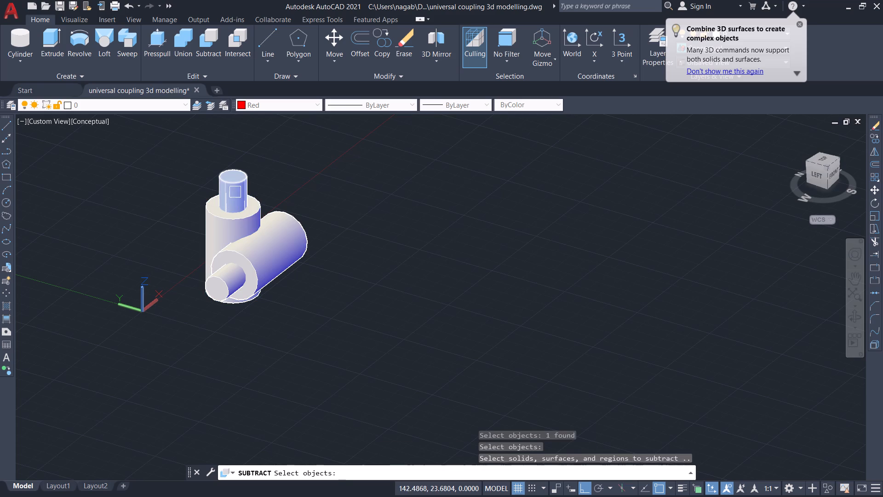
{"action": "left_click", "coordinate": [238, 185]}
{"action": "key", "text": "Return"}
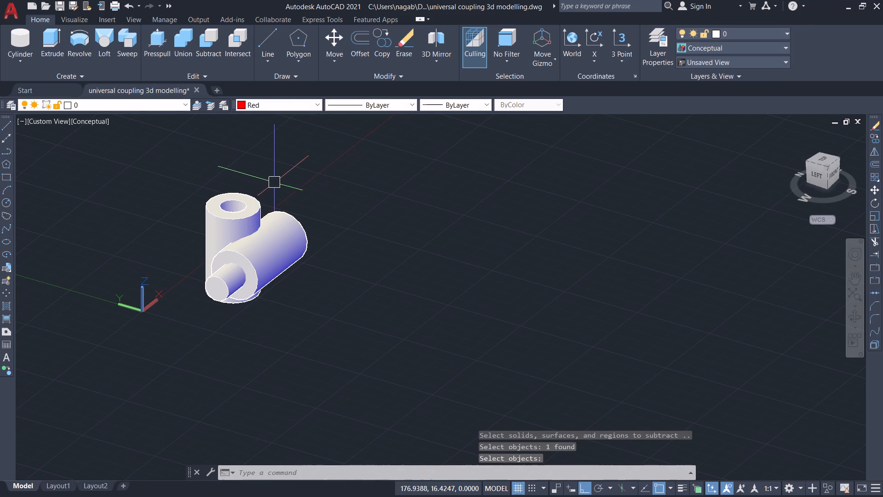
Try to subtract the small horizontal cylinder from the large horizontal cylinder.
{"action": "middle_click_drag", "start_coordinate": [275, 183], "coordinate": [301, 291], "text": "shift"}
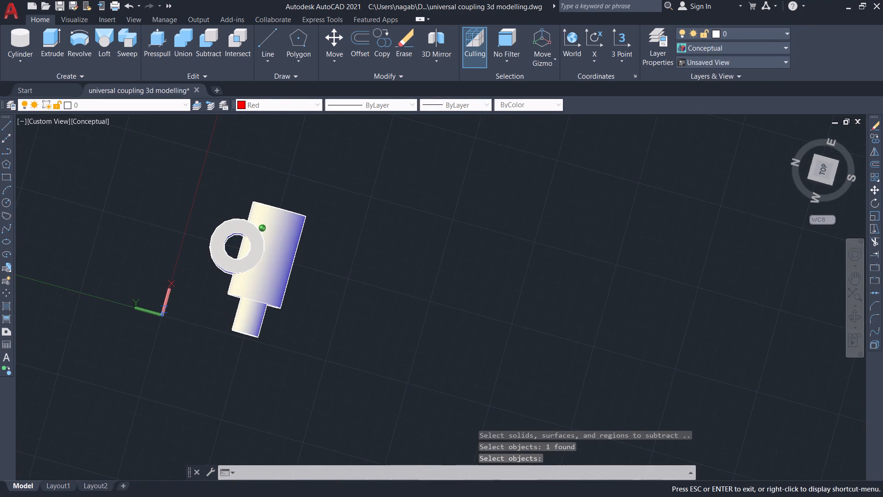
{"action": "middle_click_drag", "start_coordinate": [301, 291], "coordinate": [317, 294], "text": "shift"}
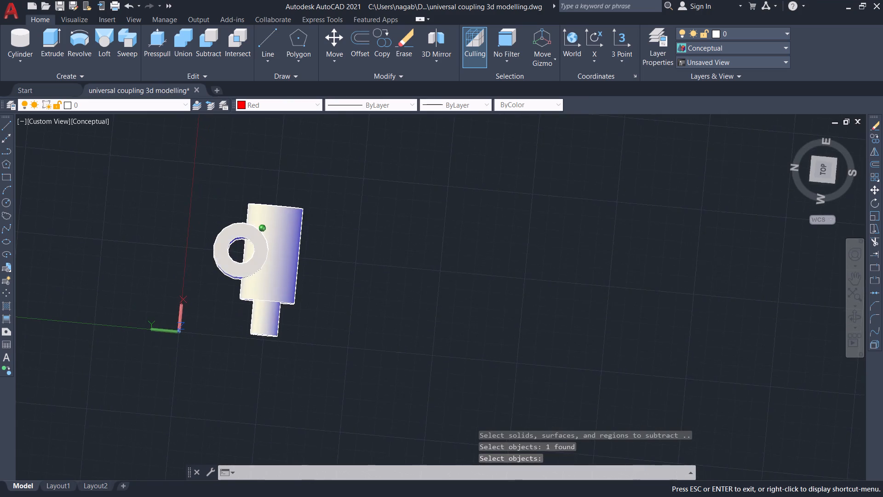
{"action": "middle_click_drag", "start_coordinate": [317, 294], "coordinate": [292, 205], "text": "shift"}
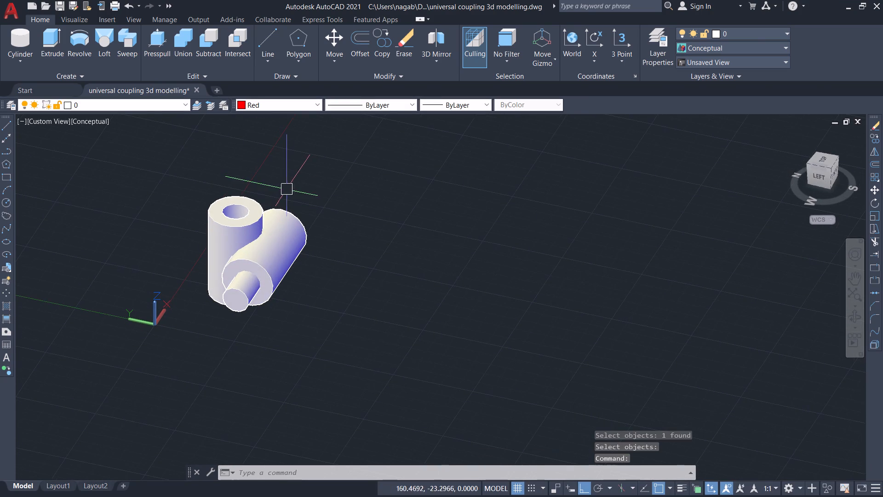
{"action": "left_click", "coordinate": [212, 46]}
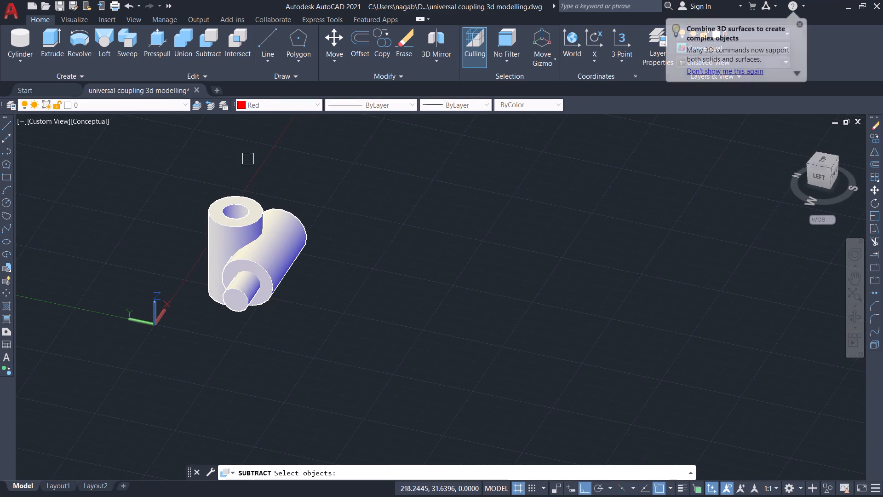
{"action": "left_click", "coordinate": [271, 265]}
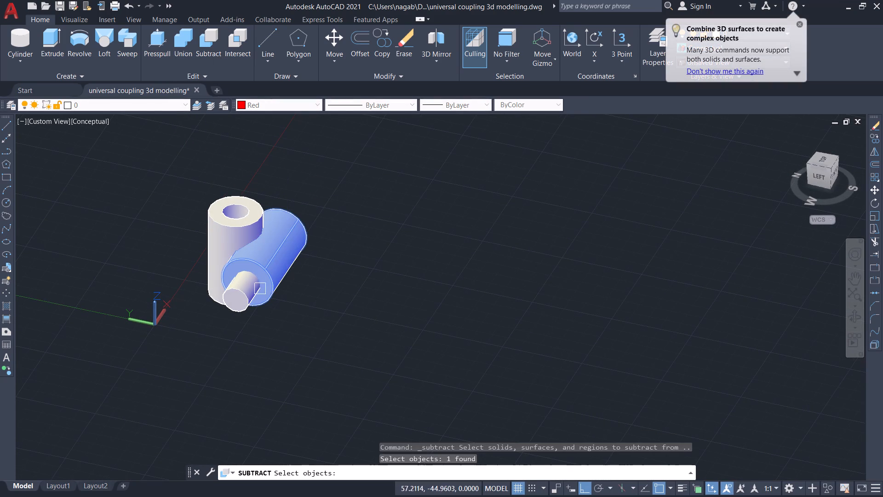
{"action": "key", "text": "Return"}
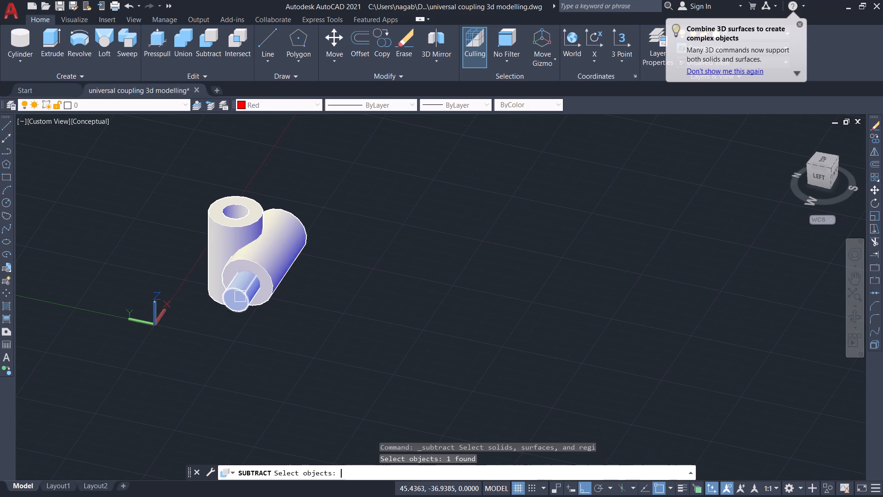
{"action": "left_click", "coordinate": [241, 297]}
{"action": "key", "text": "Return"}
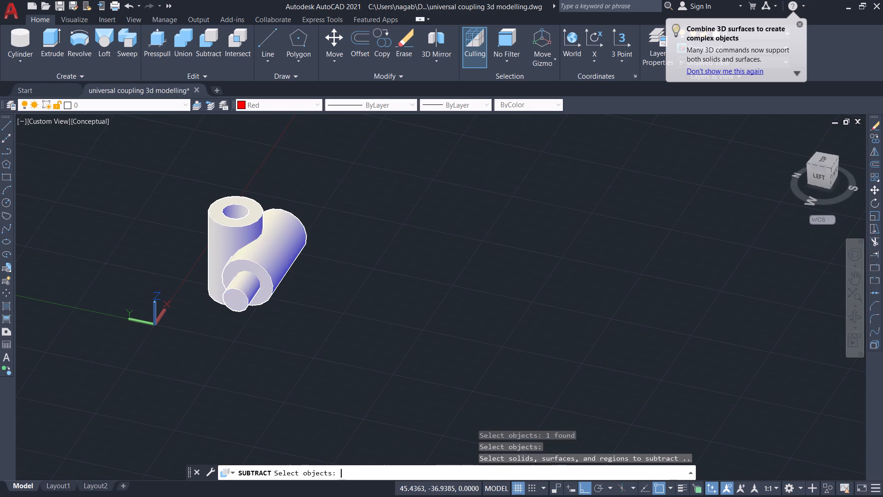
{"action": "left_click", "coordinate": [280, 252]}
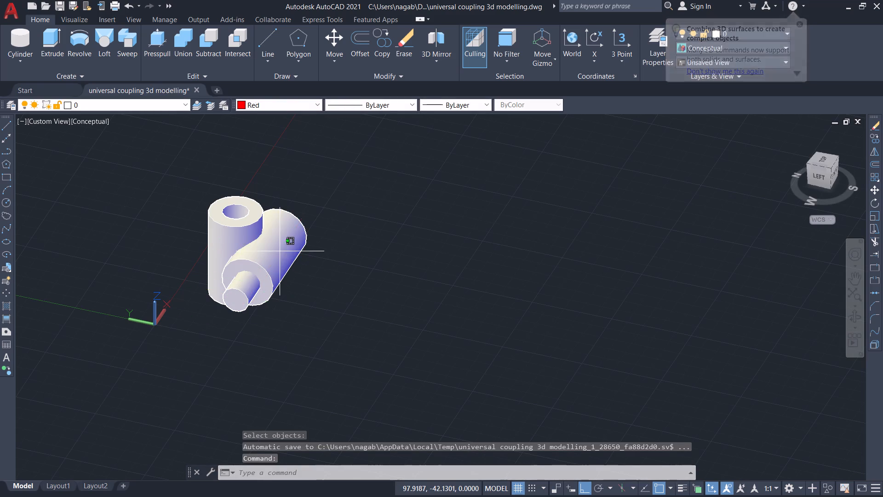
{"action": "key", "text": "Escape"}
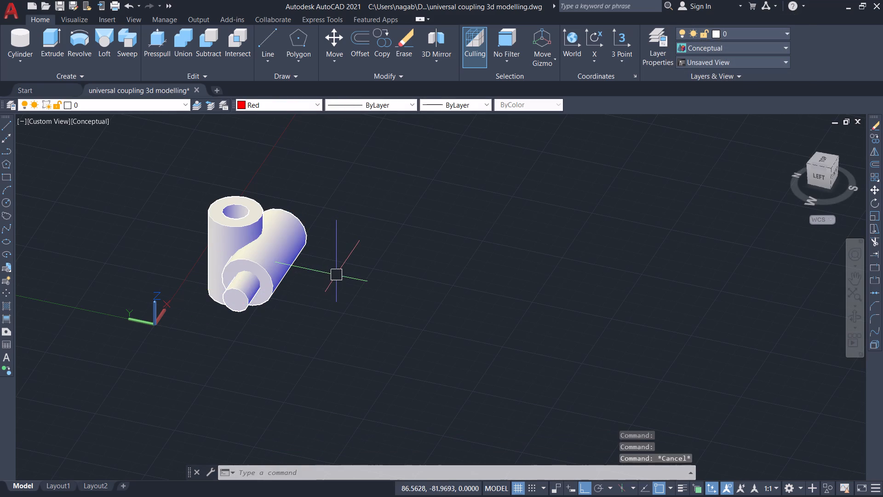
Subtract the small horizontal cylinder from the large horizontal cylinder to bore it through.
{"action": "left_click", "coordinate": [236, 50]}
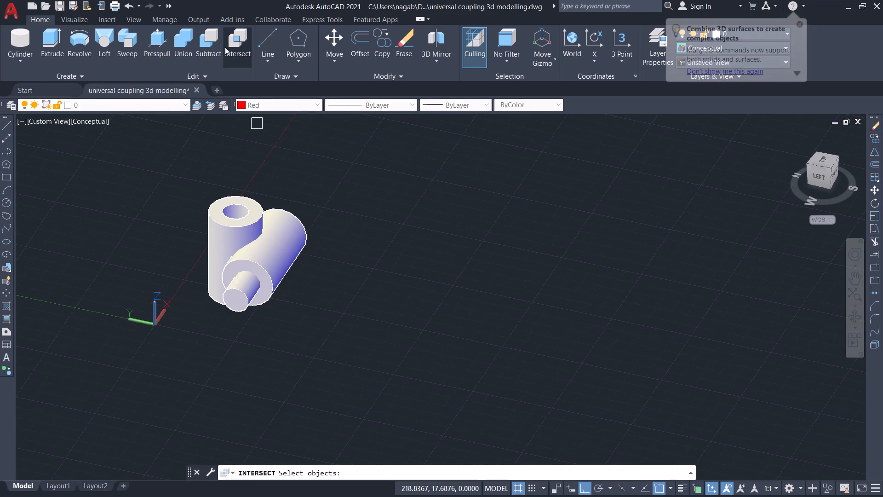
{"action": "left_click", "coordinate": [213, 46]}
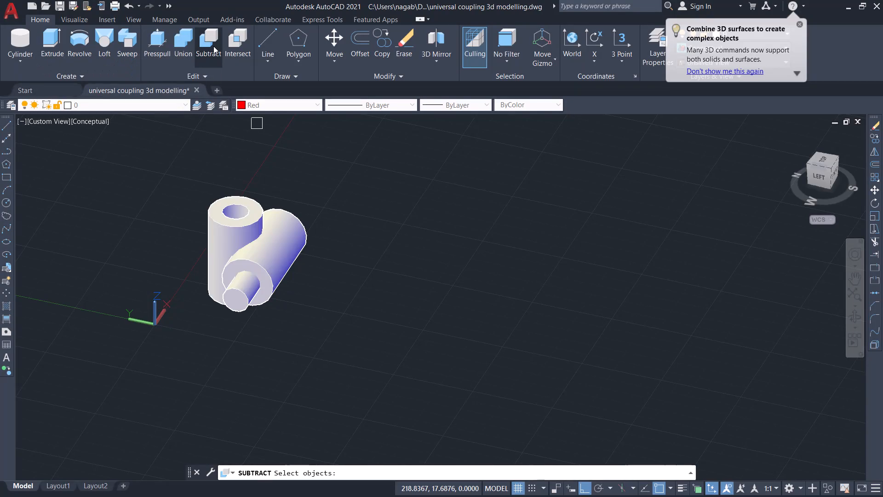
{"action": "left_click", "coordinate": [280, 258]}
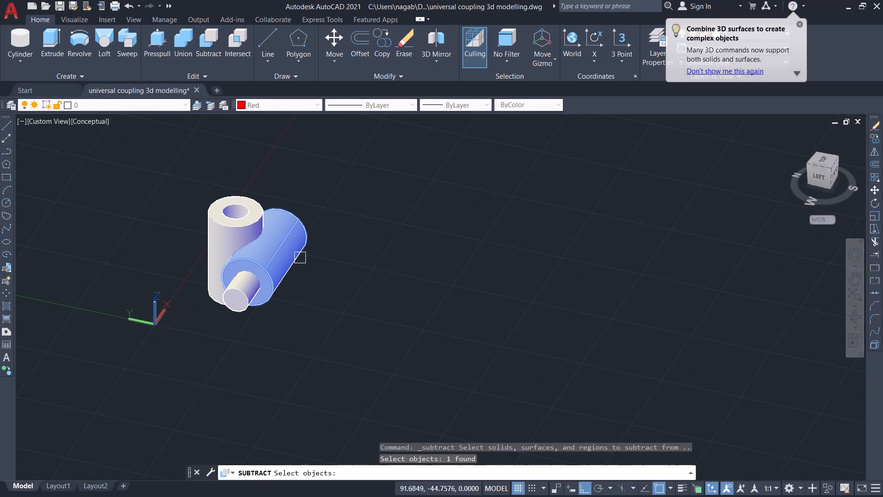
{"action": "key", "text": "Return"}
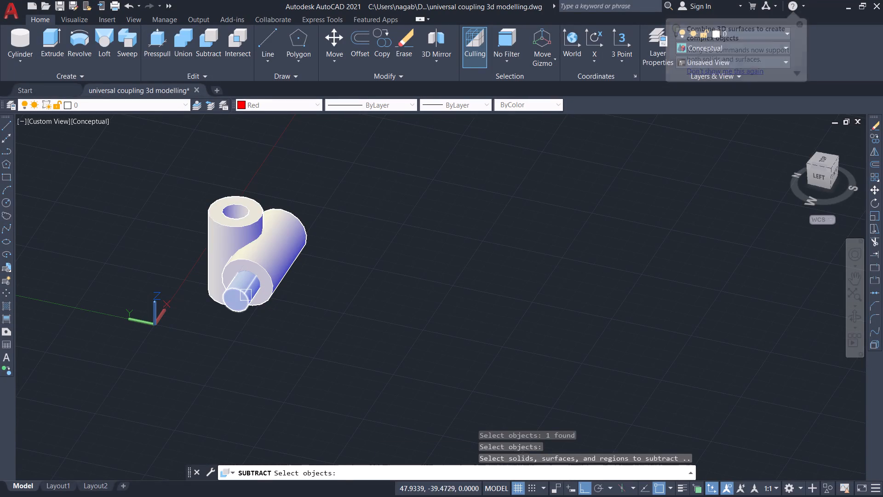
{"action": "left_click", "coordinate": [244, 295]}
{"action": "key", "text": "Return"}
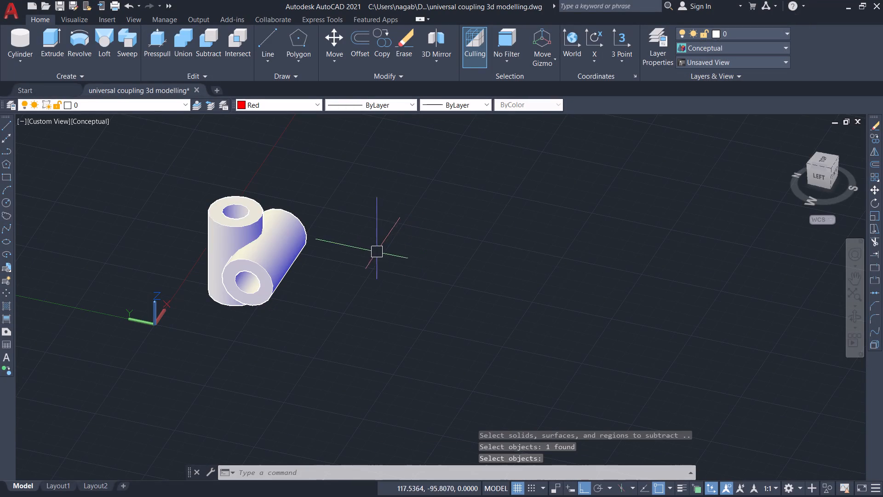
Examine the two crossed hollow cylinders, looking down inside the upright cylinder's bore where they overlap.
{"action": "middle_click_drag", "start_coordinate": [376, 308], "coordinate": [413, 344], "text": "shift"}
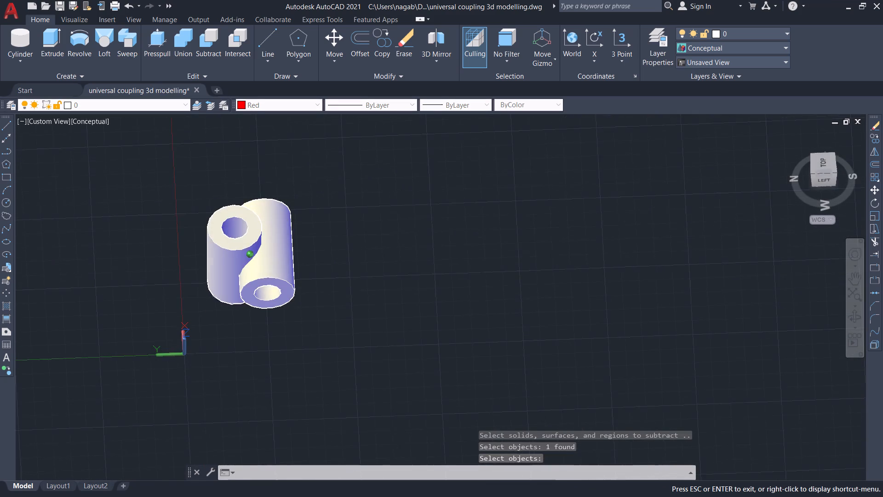
{"action": "middle_click_drag", "start_coordinate": [413, 344], "coordinate": [413, 348], "text": "shift"}
{"action": "scroll", "coordinate": [264, 194], "scroll_direction": "down", "scroll_amount": 1}
{"action": "scroll", "coordinate": [232, 185], "scroll_direction": "up", "scroll_amount": 2}
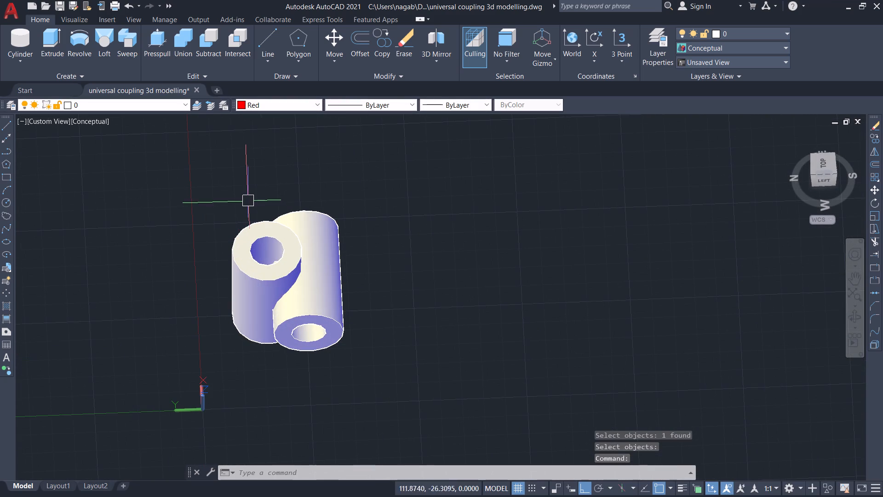
{"action": "middle_click_drag", "start_coordinate": [249, 202], "coordinate": [289, 237], "text": "shift"}
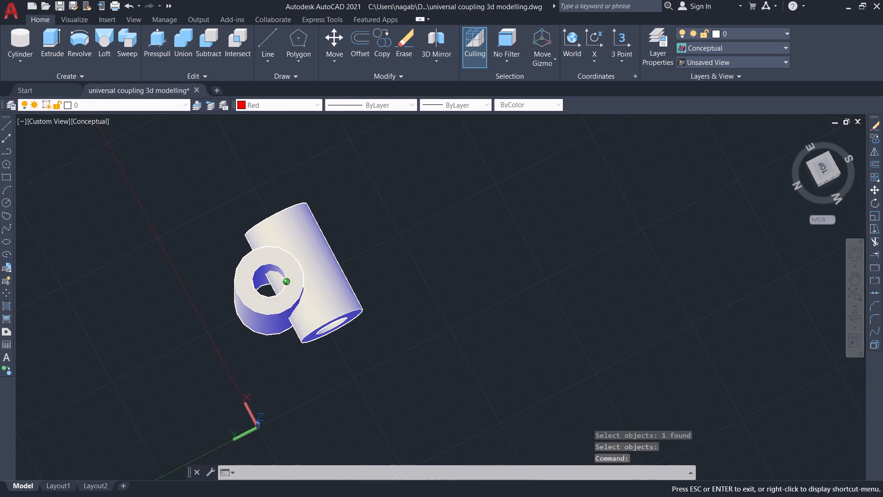
{"action": "middle_click_drag", "start_coordinate": [289, 237], "coordinate": [344, 247], "text": "shift"}
{"action": "scroll", "coordinate": [283, 287], "scroll_direction": "down", "scroll_amount": 1}
{"action": "scroll", "coordinate": [282, 288], "scroll_direction": "up", "scroll_amount": 4}
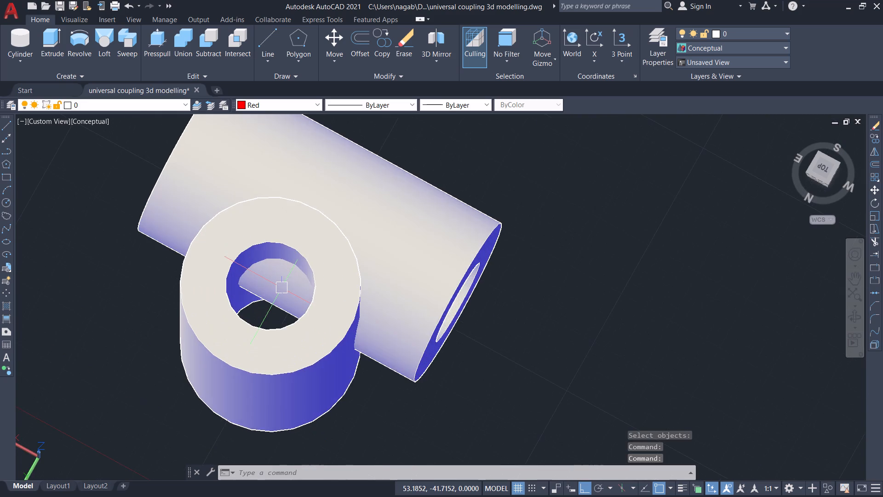
{"action": "scroll", "coordinate": [282, 288], "scroll_direction": "up", "scroll_amount": 4}
{"action": "scroll", "coordinate": [281, 293], "scroll_direction": "down", "scroll_amount": 1}
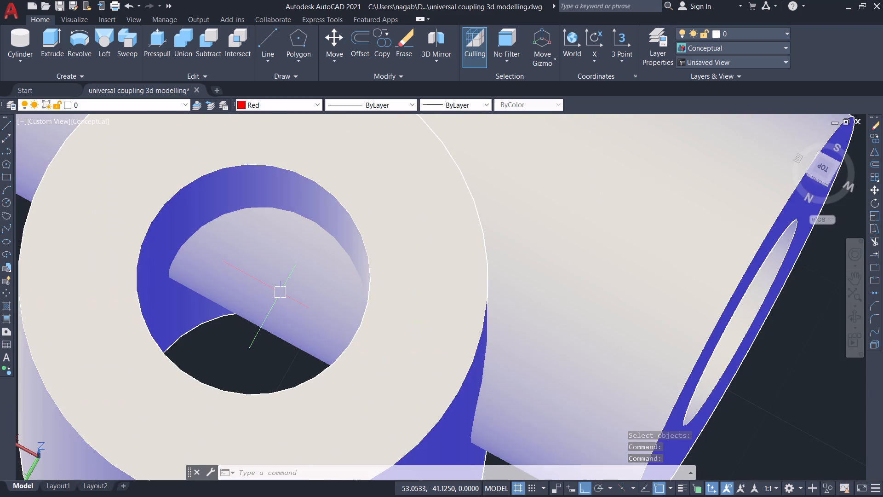
{"action": "scroll", "coordinate": [281, 293], "scroll_direction": "up", "scroll_amount": 1}
{"action": "scroll", "coordinate": [281, 293], "scroll_direction": "down", "scroll_amount": 4}
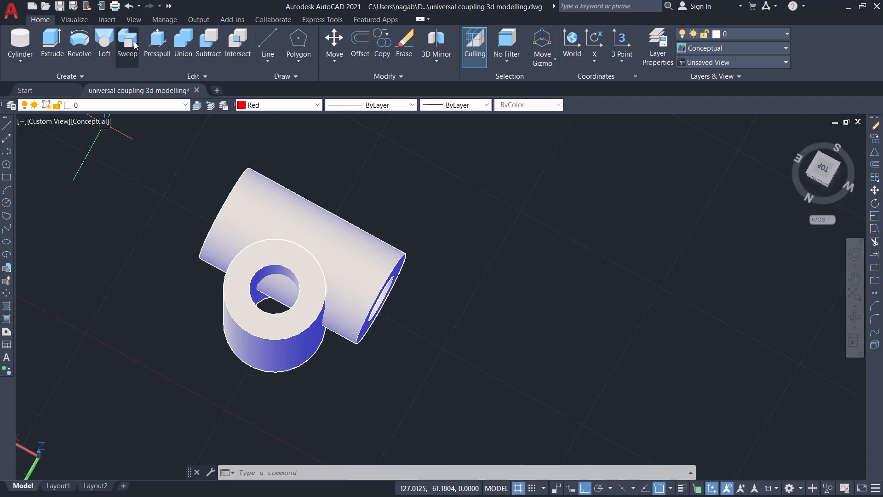
Presspull the open circular area within the upright cylinder's bore upward to fill the bore up to the top face.
{"action": "left_click", "coordinate": [158, 41]}
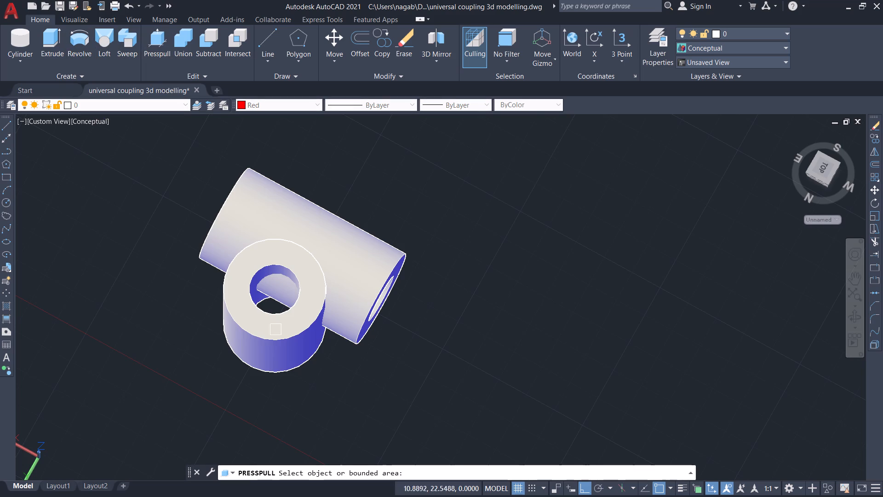
{"action": "left_click", "coordinate": [288, 306]}
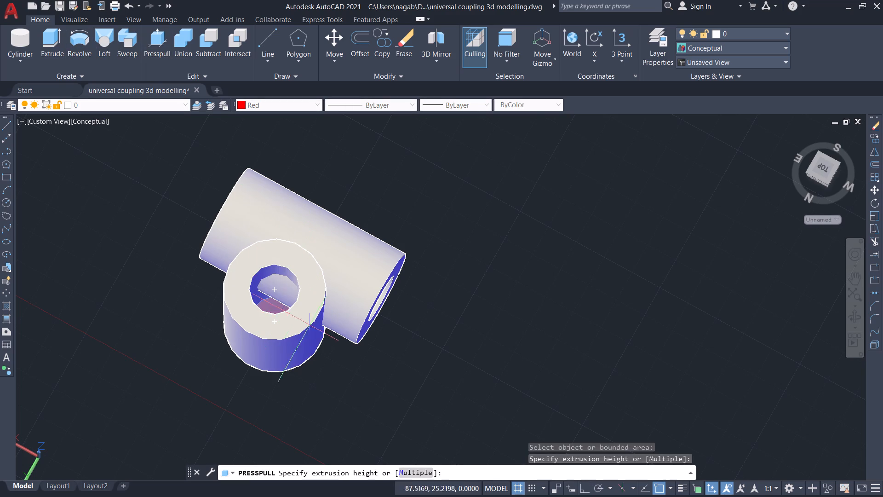
{"action": "left_click", "coordinate": [296, 237]}
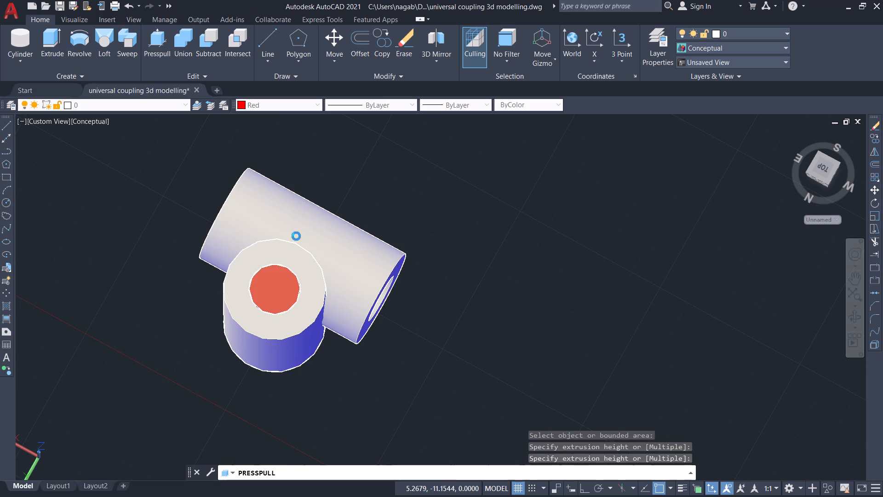
{"action": "middle_click_drag", "start_coordinate": [359, 394], "coordinate": [316, 324]}
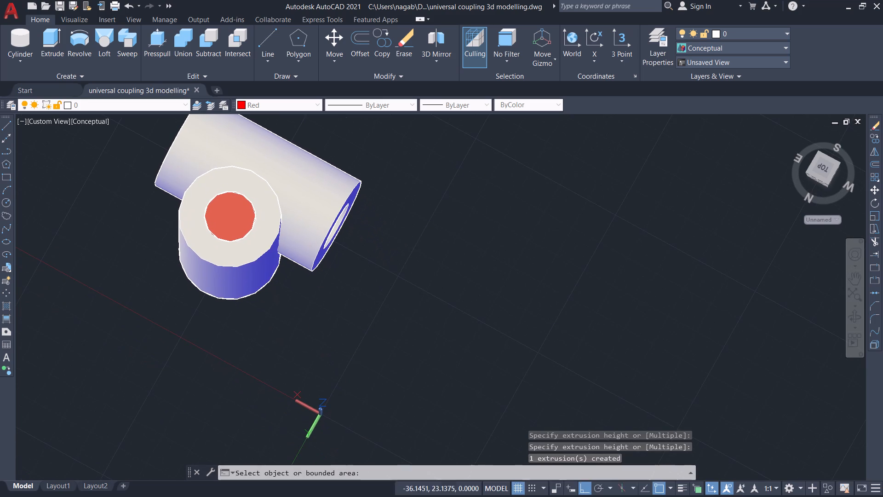
{"action": "middle_click_drag", "start_coordinate": [333, 339], "coordinate": [290, 289], "text": "shift"}
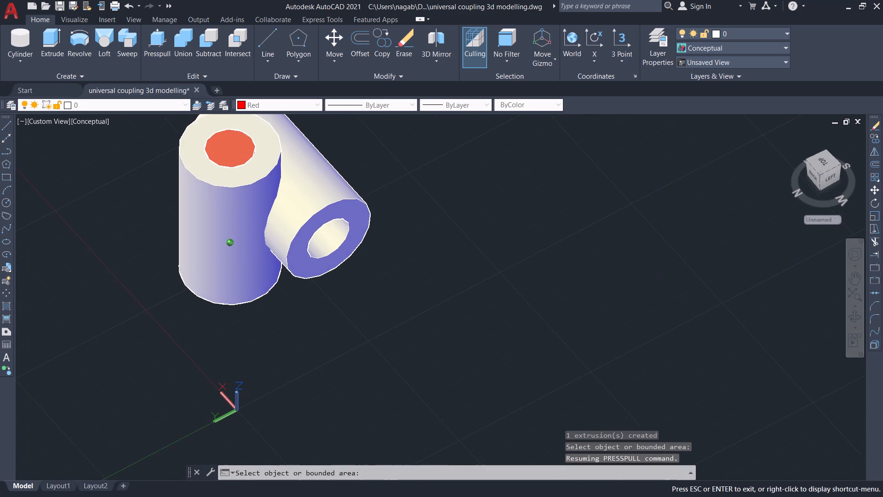
{"action": "middle_click_drag", "start_coordinate": [290, 289], "coordinate": [290, 290], "text": "shift"}
{"action": "scroll", "coordinate": [253, 185], "scroll_direction": "down", "scroll_amount": 2}
{"action": "scroll", "coordinate": [253, 185], "scroll_direction": "up", "scroll_amount": 4}
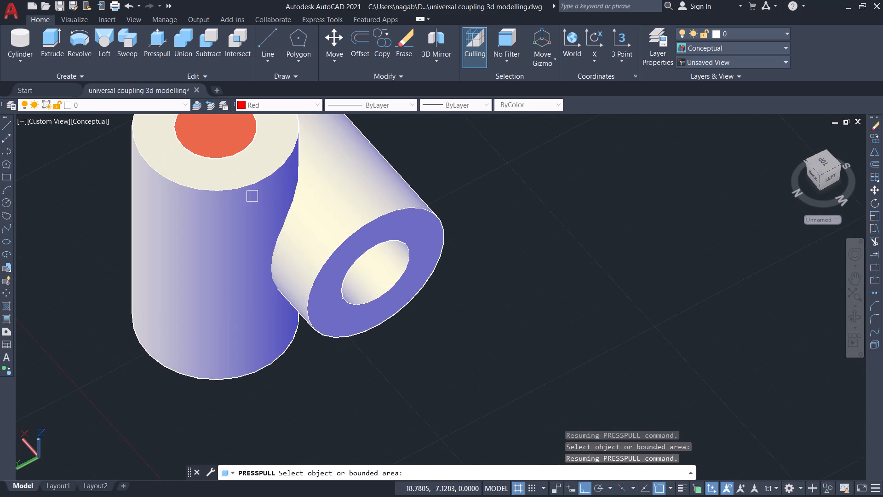
Leave Presspull and undo the fill made in the upright cylinder's bore.
{"action": "scroll", "coordinate": [252, 195], "scroll_direction": "down", "scroll_amount": 2}
{"action": "scroll", "coordinate": [300, 157], "scroll_direction": "down", "scroll_amount": 2}
{"action": "scroll", "coordinate": [300, 157], "scroll_direction": "up", "scroll_amount": 2}
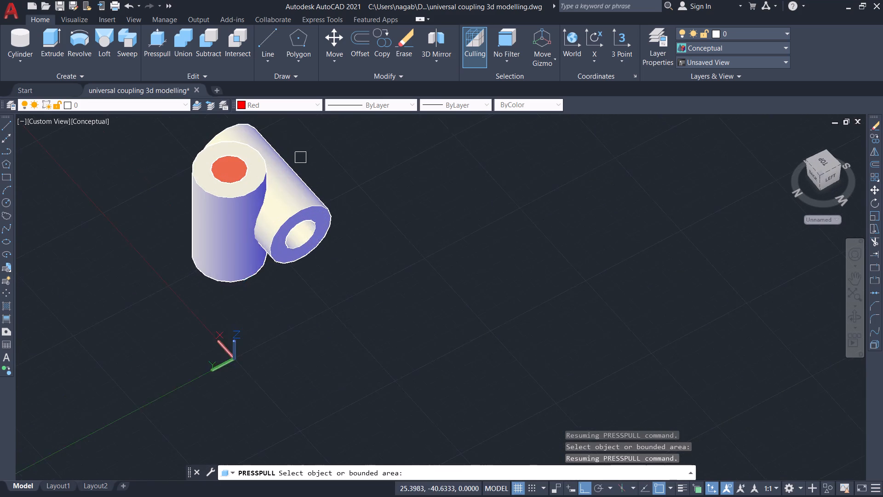
{"action": "scroll", "coordinate": [304, 164], "scroll_direction": "up", "scroll_amount": 2}
{"action": "middle_click_drag", "start_coordinate": [303, 162], "coordinate": [335, 263]}
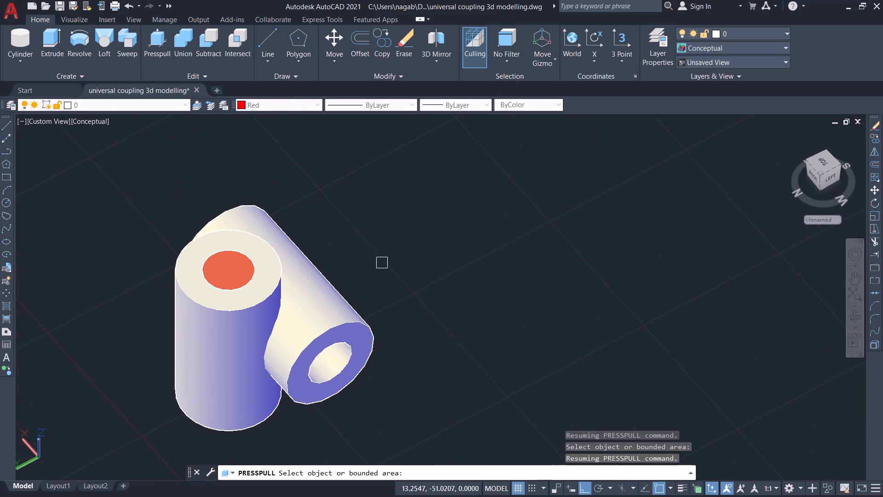
{"action": "key", "text": "Escape"}
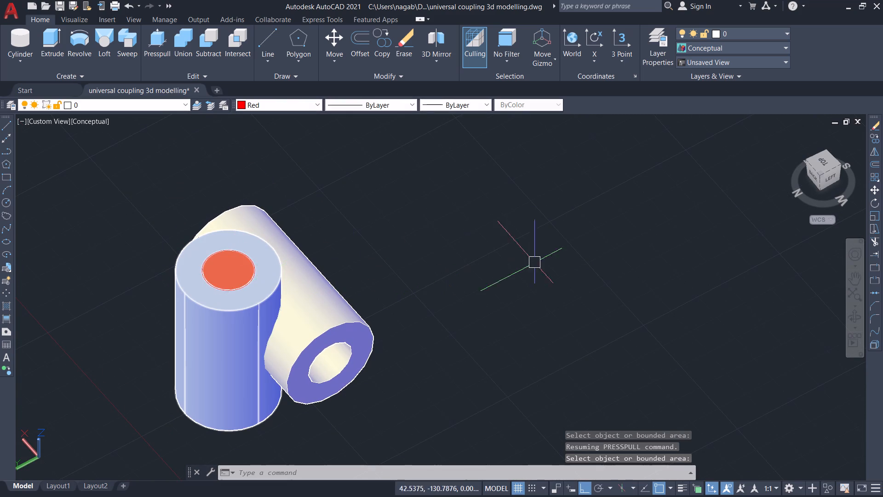
{"action": "key", "text": "ctrl+z"}
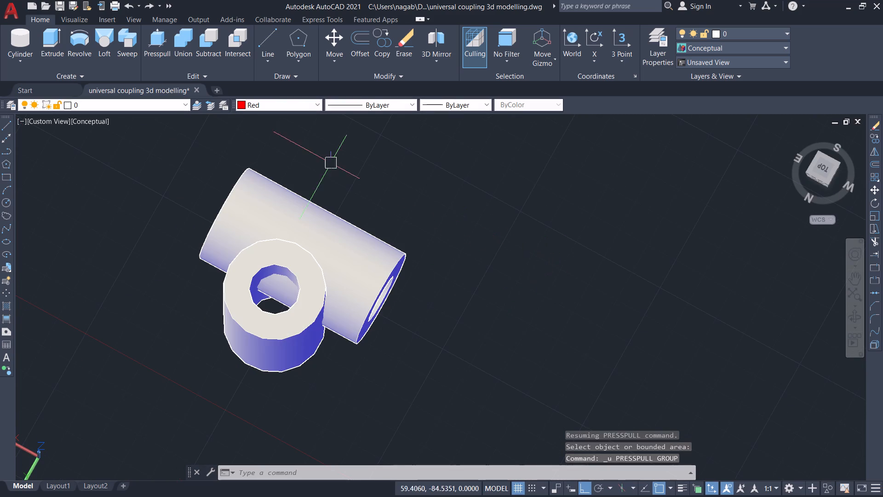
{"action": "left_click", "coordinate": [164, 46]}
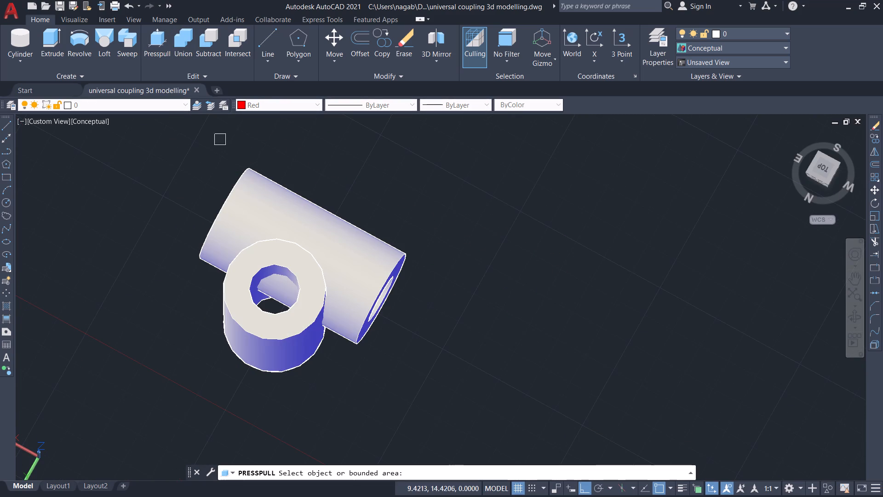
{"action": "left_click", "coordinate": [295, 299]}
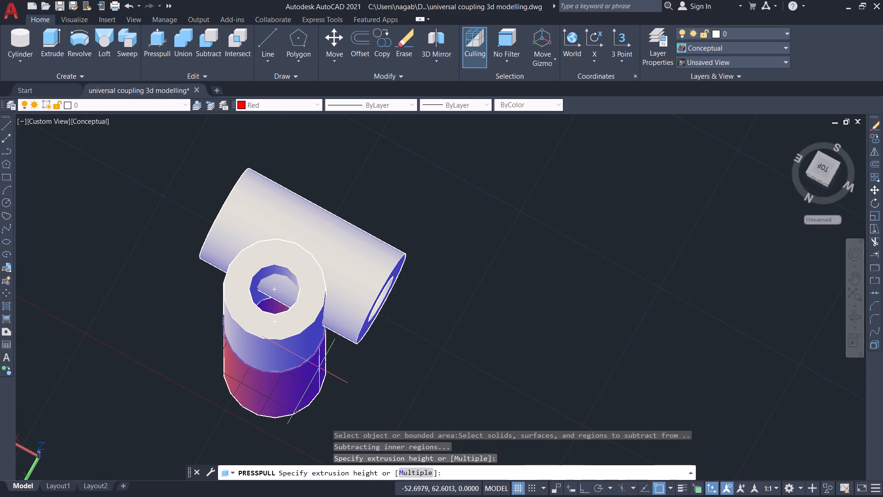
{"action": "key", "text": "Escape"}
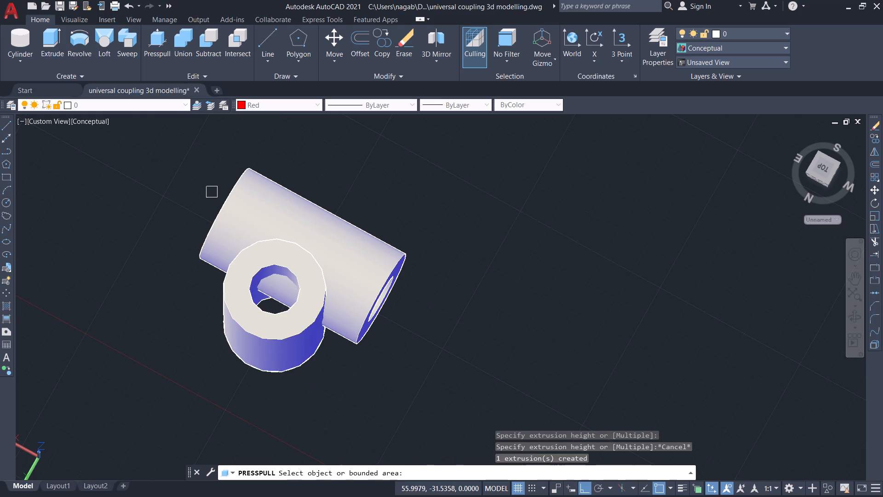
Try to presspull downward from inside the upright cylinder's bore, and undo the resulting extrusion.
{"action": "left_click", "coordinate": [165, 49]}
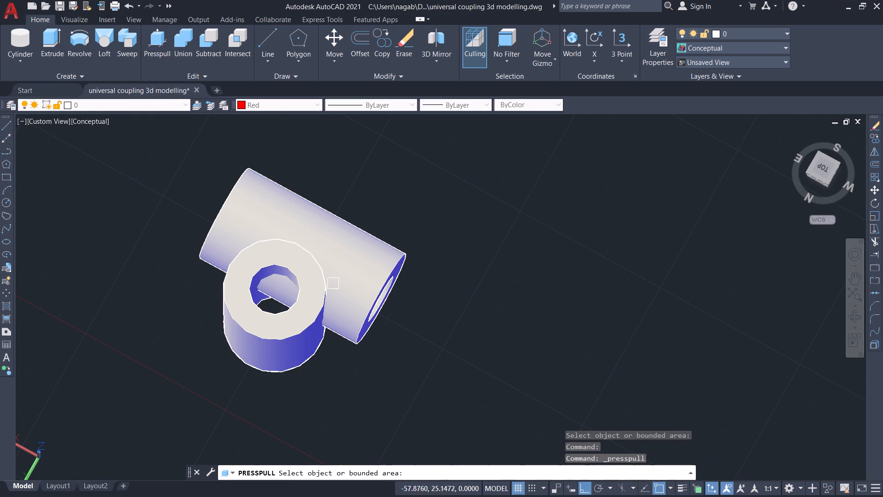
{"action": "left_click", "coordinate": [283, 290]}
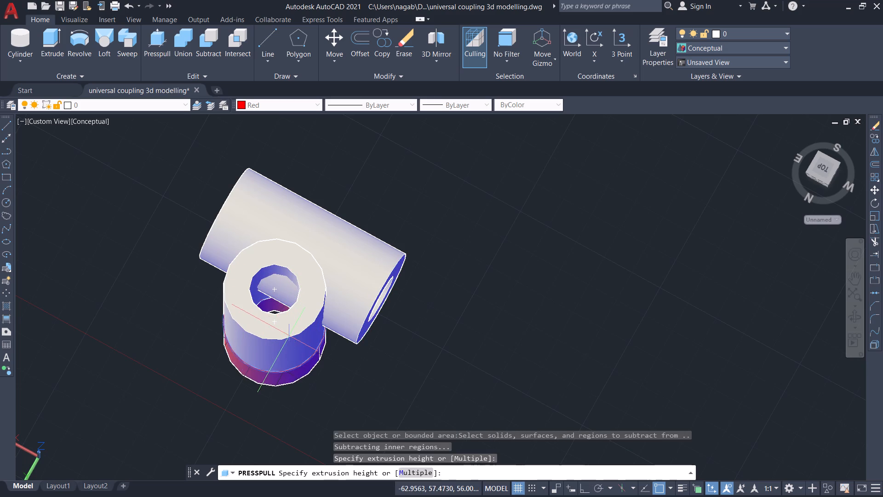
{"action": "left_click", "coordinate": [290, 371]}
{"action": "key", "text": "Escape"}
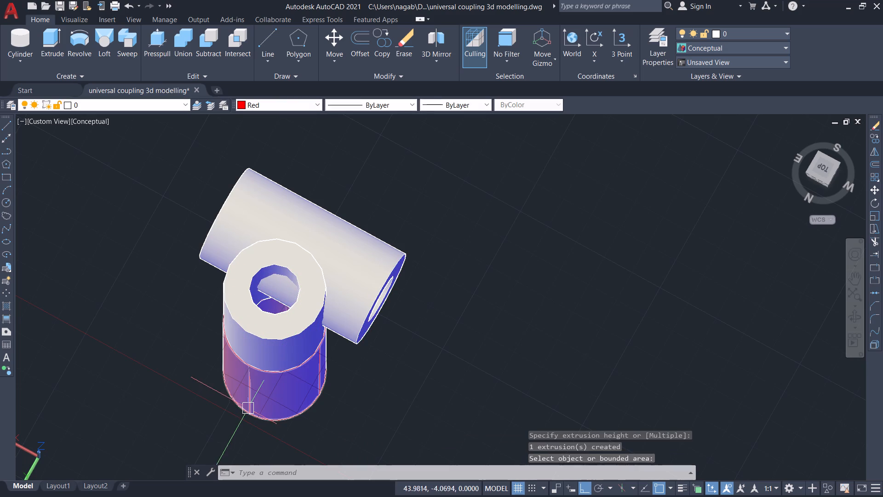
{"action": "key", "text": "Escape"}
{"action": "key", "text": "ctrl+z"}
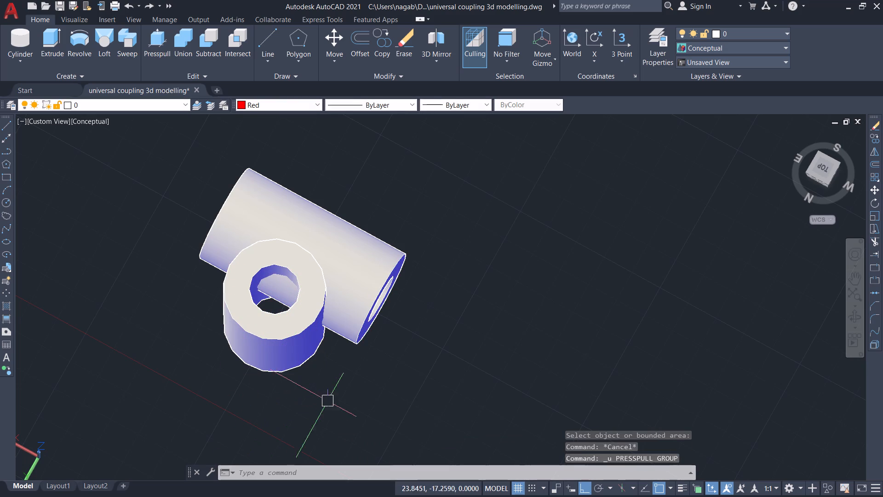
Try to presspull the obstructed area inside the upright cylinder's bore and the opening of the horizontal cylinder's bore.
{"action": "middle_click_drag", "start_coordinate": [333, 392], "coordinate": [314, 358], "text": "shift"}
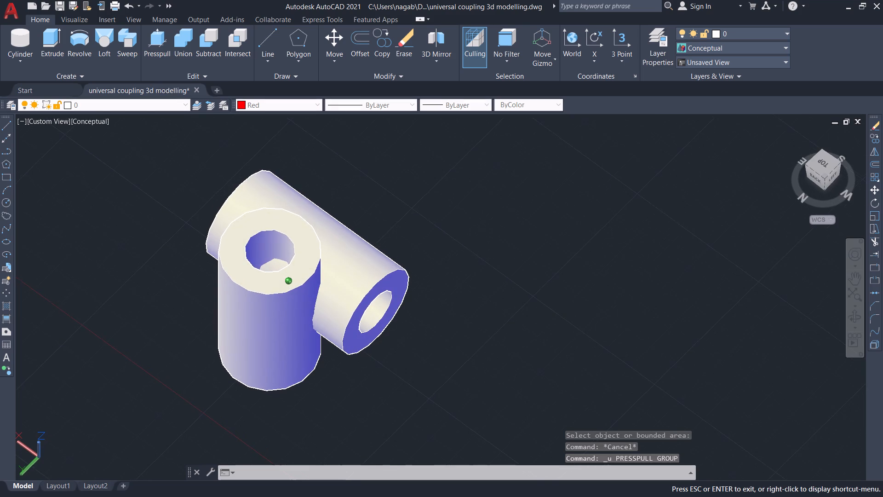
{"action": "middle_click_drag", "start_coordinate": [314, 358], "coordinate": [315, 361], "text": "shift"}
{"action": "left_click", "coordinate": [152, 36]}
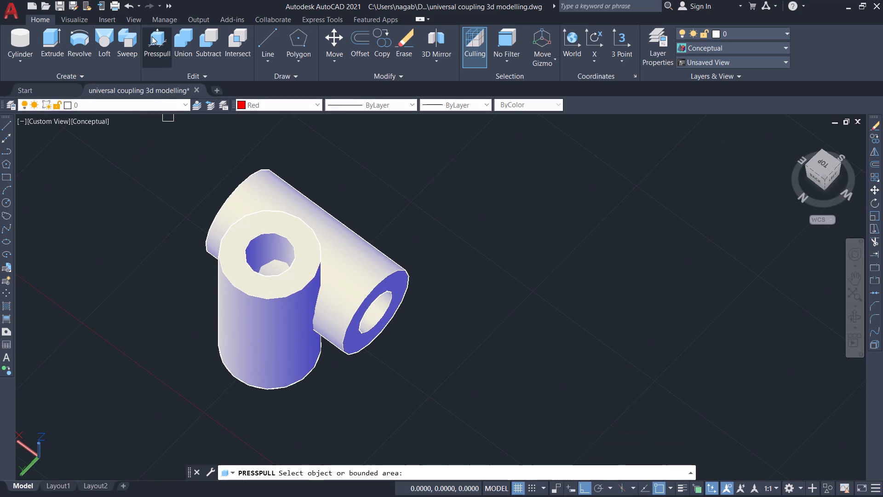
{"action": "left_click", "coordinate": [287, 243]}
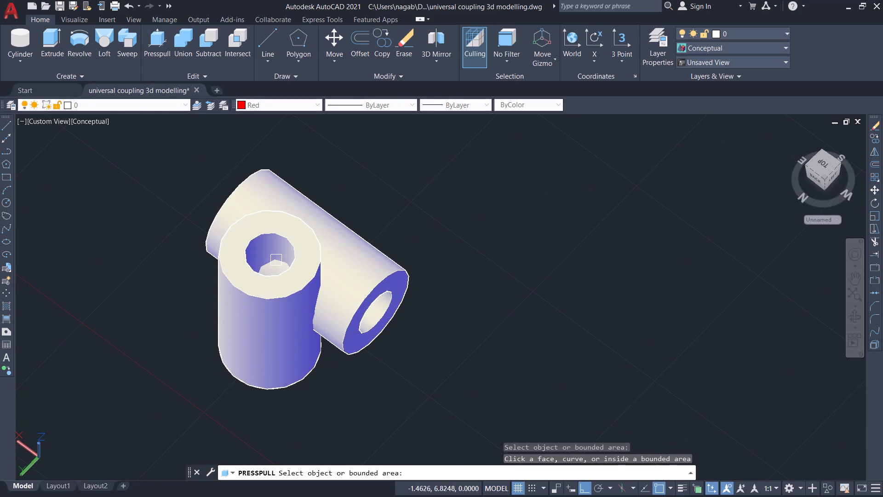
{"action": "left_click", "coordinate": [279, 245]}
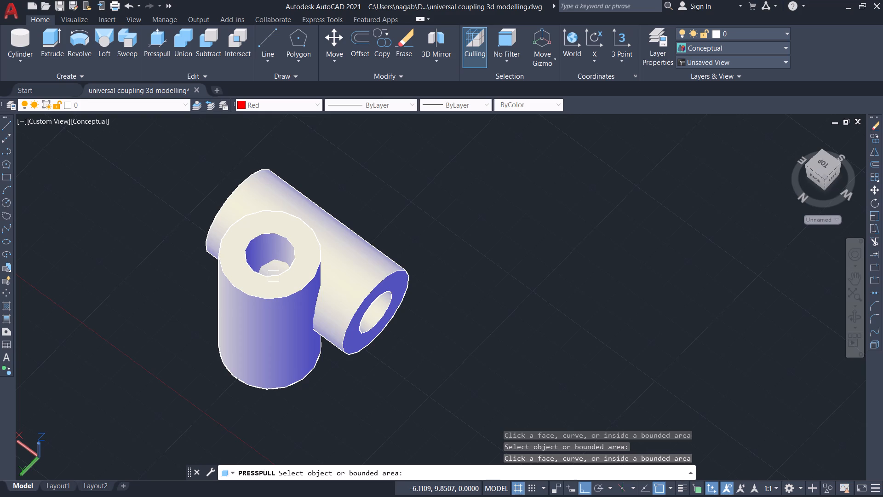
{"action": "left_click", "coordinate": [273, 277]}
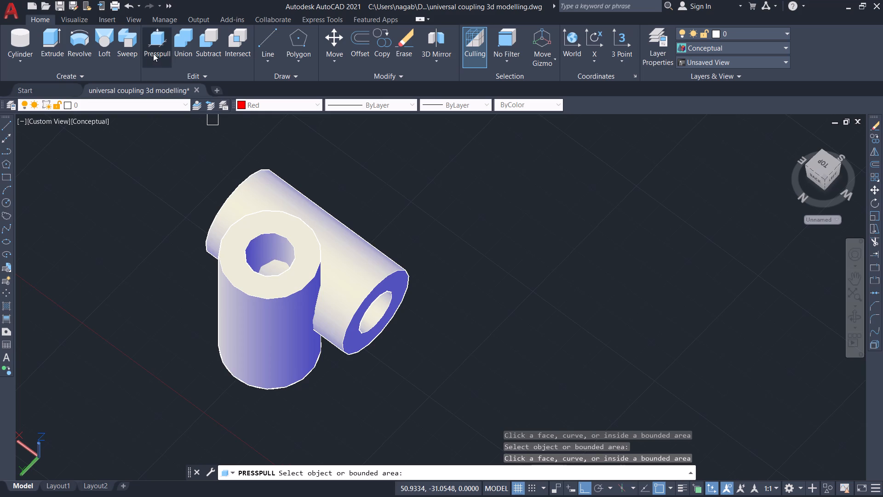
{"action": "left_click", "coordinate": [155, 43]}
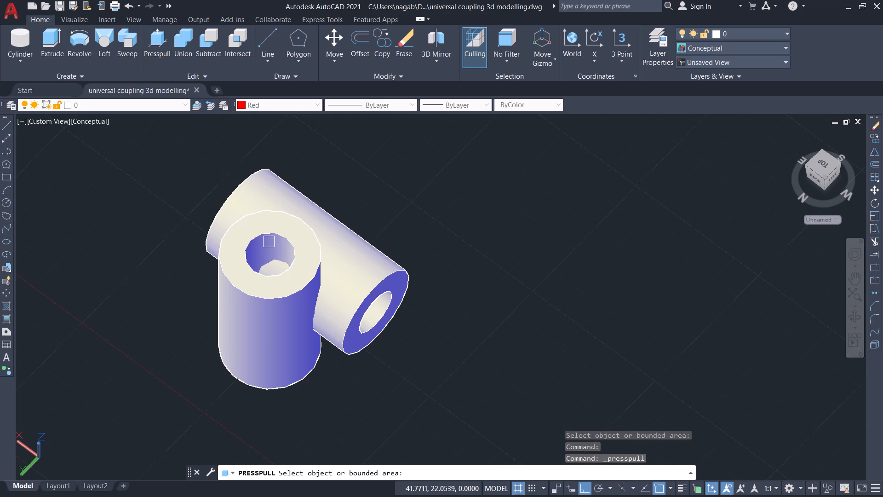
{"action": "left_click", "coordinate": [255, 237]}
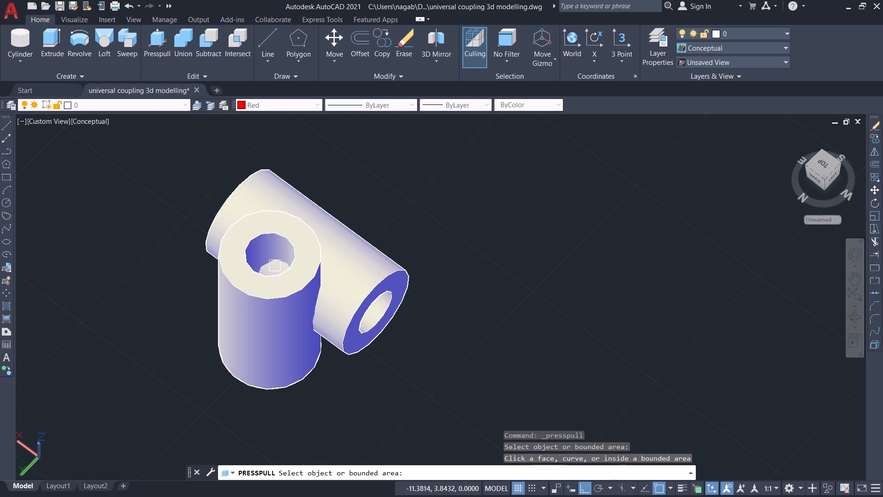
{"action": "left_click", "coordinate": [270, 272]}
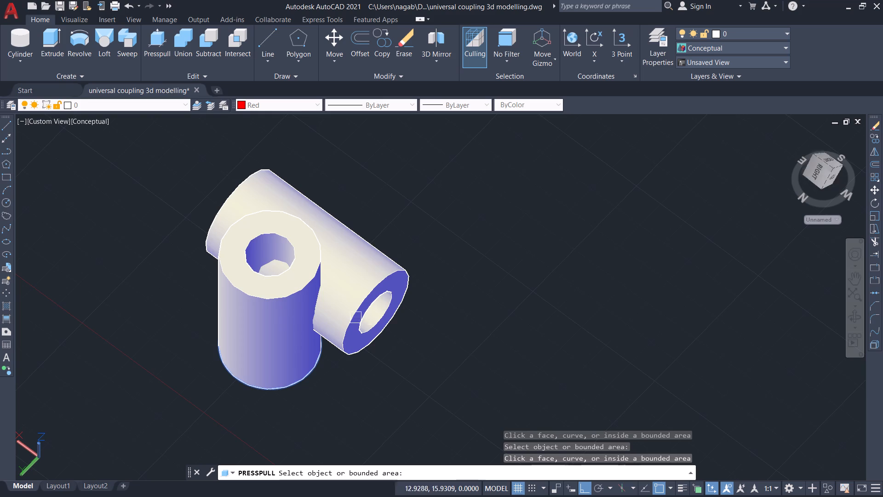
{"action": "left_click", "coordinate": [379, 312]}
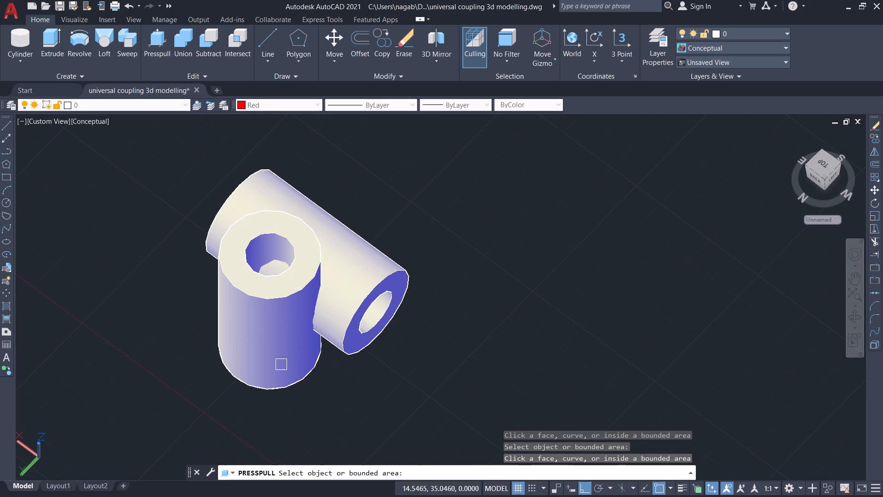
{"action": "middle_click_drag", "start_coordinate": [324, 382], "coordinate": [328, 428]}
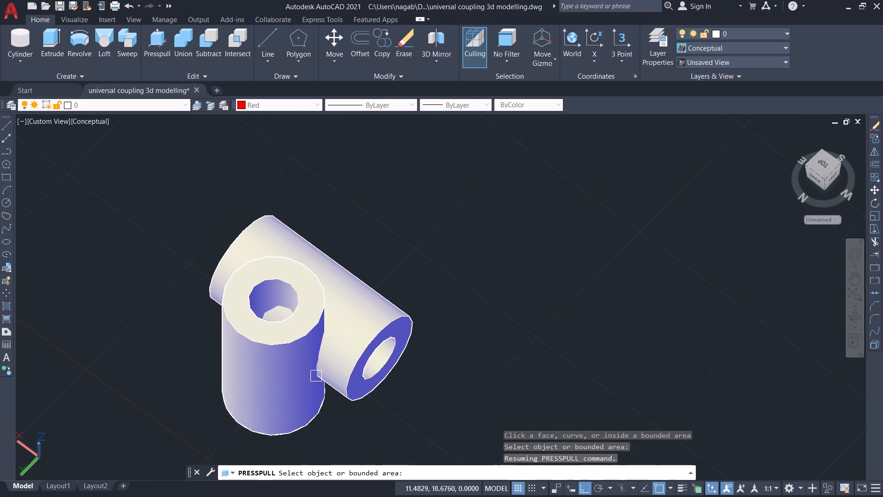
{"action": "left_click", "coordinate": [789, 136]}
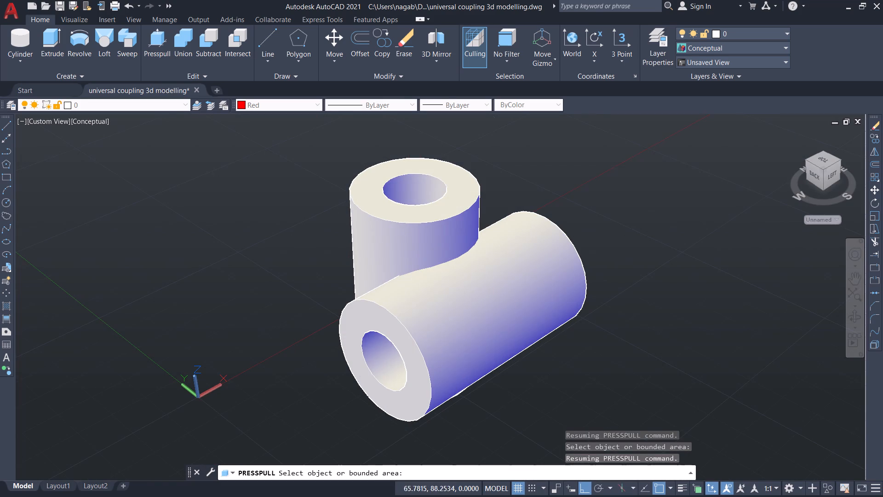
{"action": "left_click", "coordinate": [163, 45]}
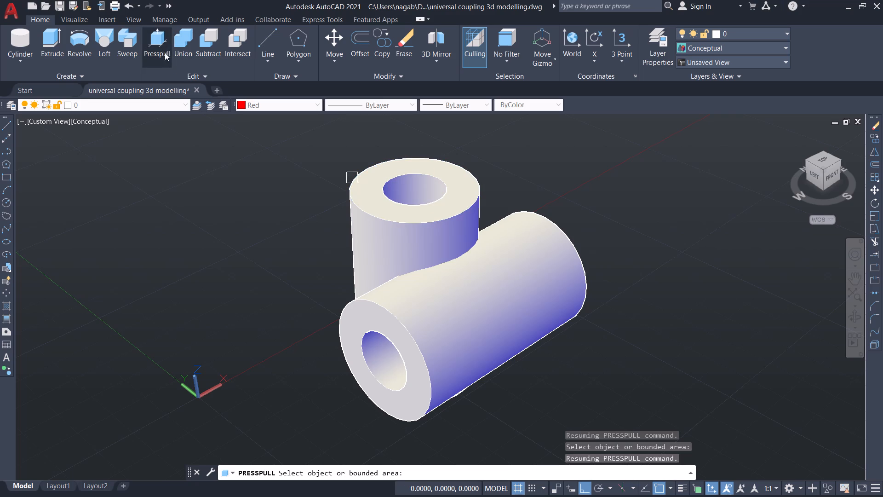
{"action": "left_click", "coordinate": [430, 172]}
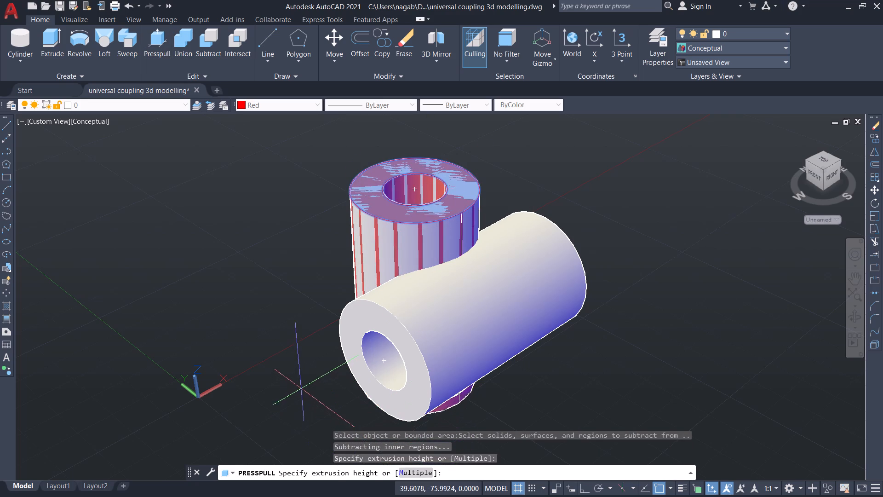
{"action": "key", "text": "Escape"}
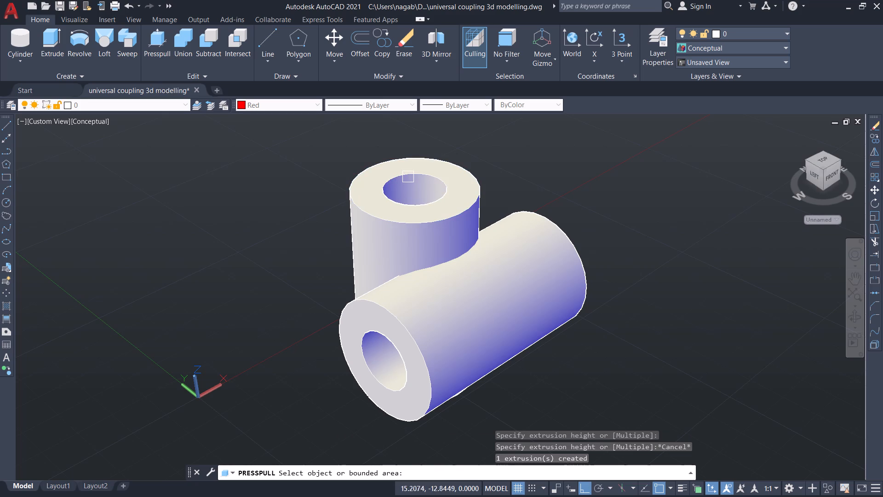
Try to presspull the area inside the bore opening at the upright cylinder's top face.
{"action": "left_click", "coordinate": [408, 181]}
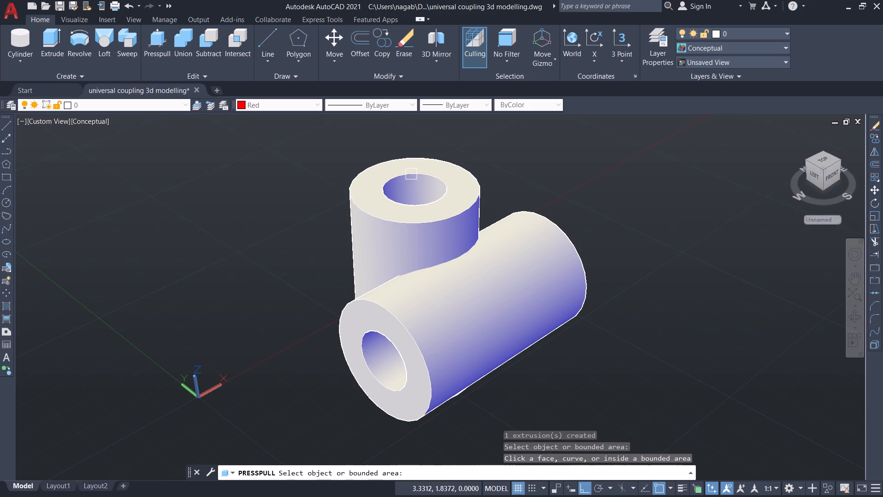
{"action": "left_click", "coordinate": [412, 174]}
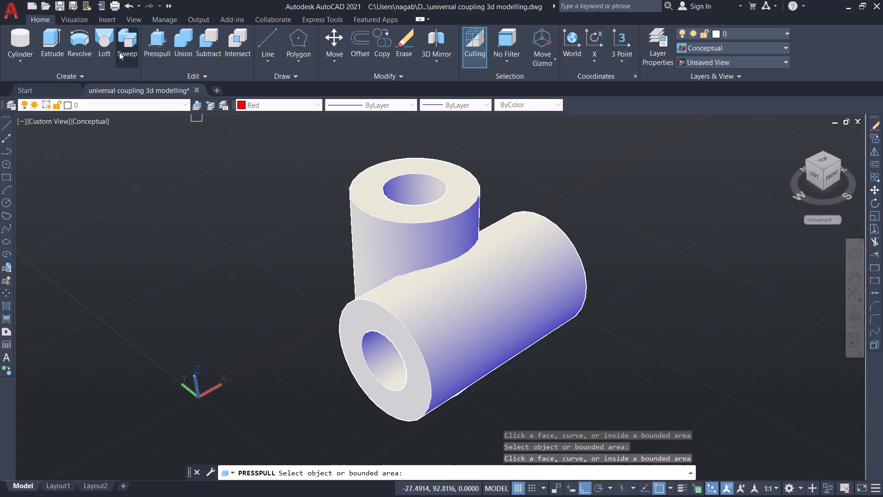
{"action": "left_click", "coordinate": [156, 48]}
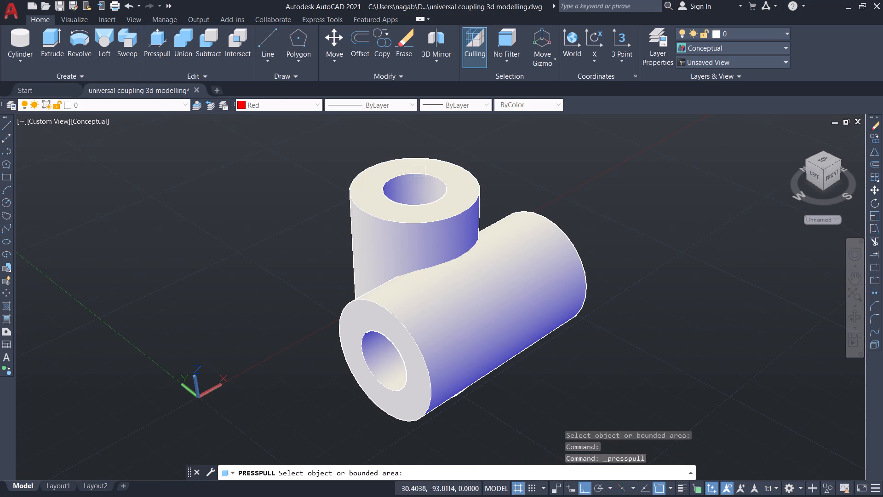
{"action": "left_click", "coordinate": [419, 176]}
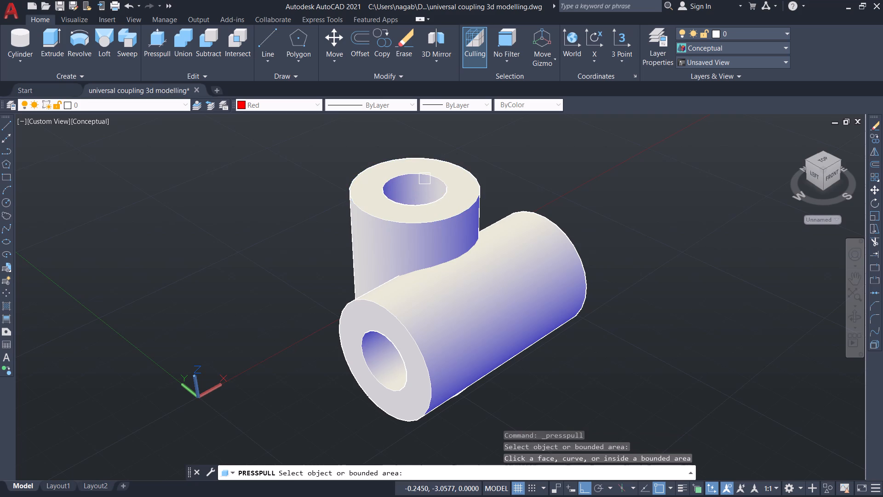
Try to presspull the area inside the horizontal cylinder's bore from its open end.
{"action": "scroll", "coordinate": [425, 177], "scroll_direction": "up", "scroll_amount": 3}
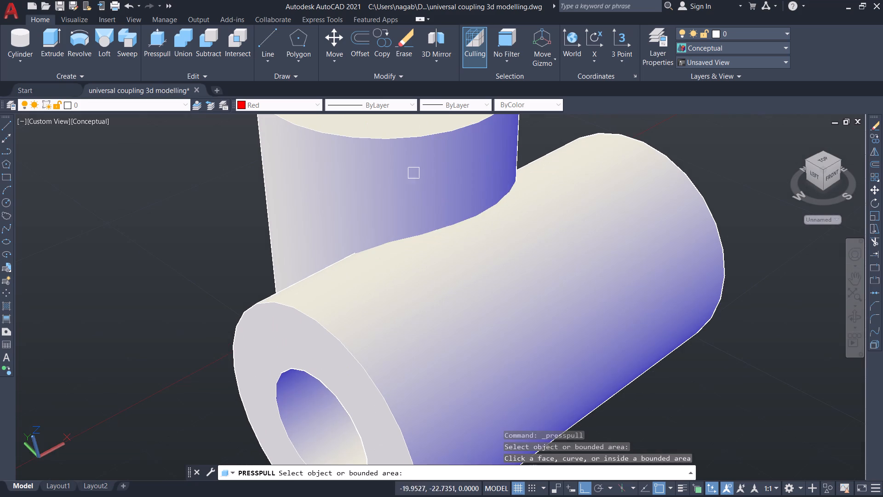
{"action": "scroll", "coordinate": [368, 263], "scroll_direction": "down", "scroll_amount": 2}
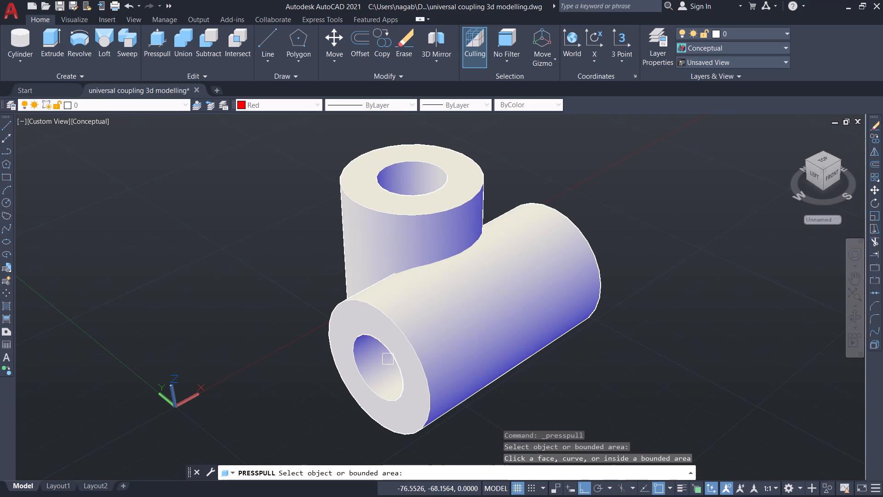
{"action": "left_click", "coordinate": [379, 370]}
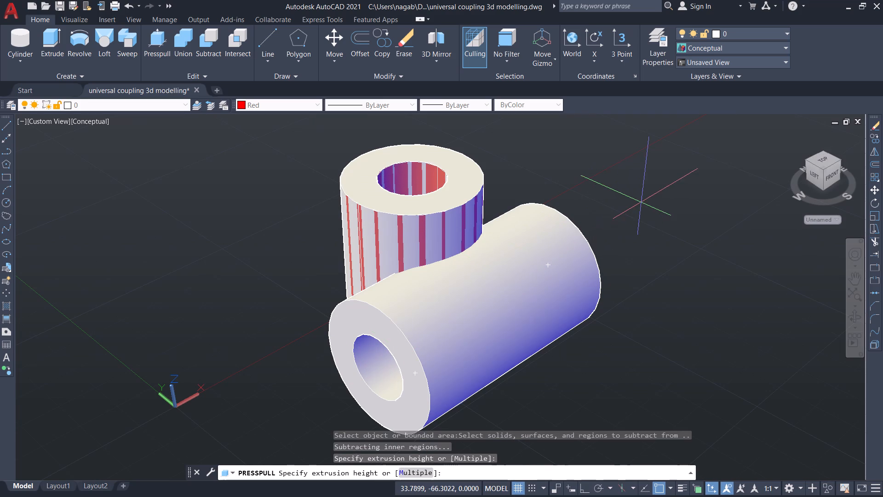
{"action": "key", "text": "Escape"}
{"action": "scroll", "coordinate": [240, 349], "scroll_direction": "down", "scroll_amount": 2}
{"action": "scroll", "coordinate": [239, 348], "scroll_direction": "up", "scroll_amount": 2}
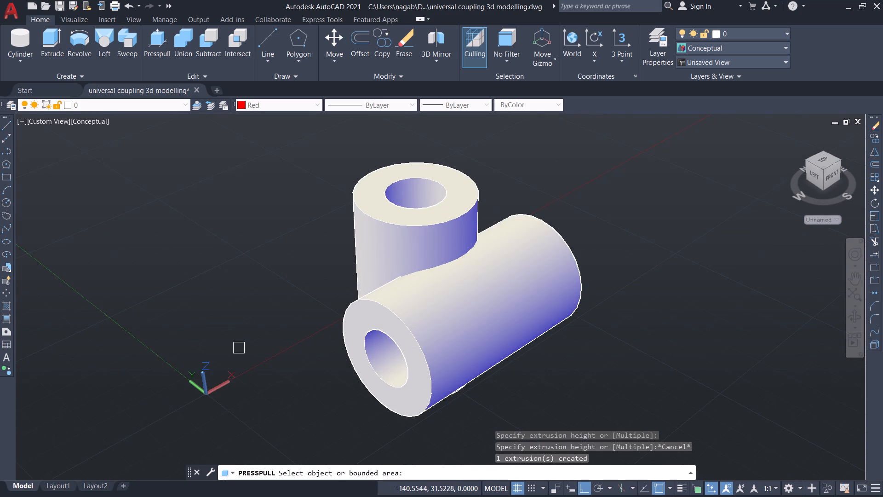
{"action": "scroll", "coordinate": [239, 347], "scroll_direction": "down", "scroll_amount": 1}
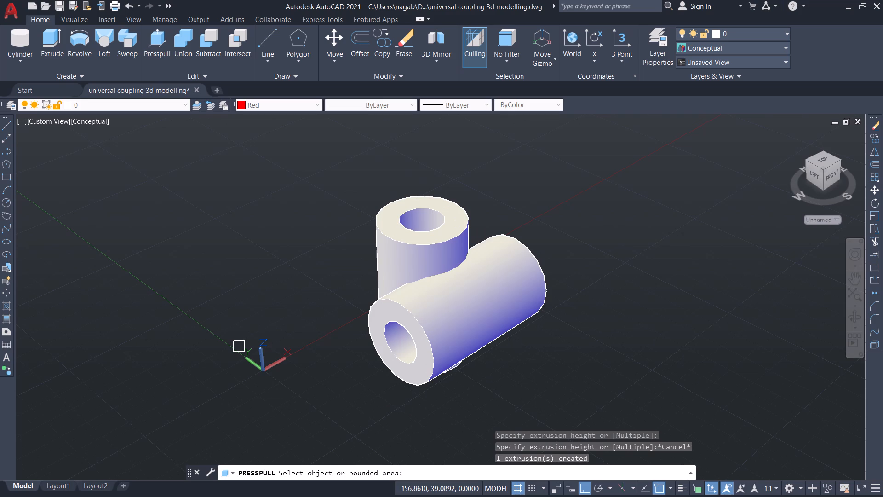
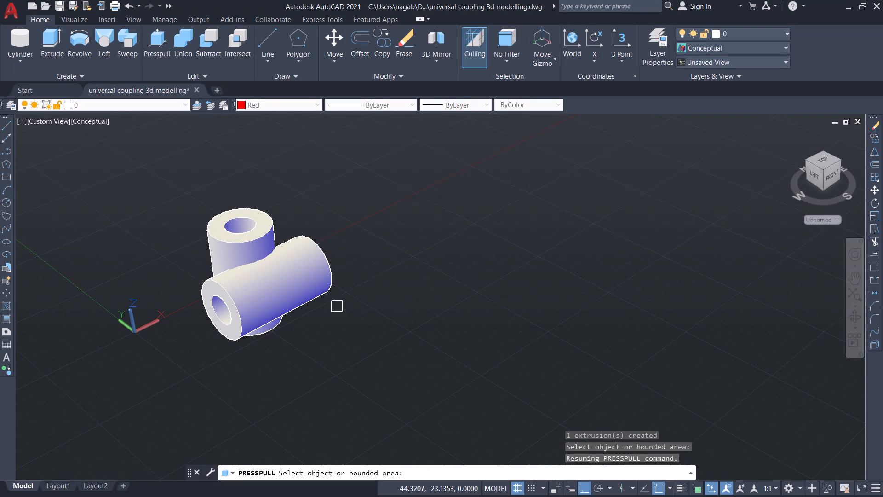
Leave Presspull and change the colour of both crossed cylinders to Yellow.
{"action": "middle_click_drag", "start_coordinate": [328, 331], "coordinate": [379, 325], "text": "shift"}
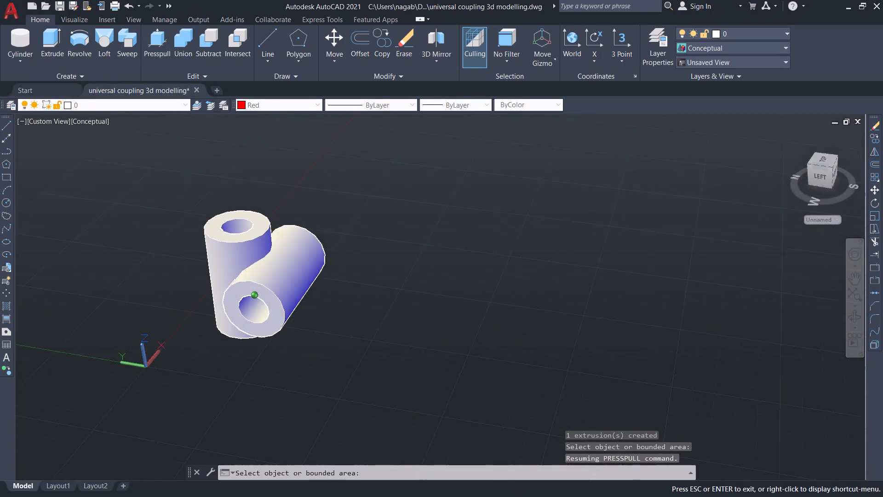
{"action": "middle_click_drag", "start_coordinate": [379, 325], "coordinate": [402, 330], "text": "shift"}
{"action": "left_click_drag", "start_coordinate": [148, 187], "coordinate": [231, 211]}
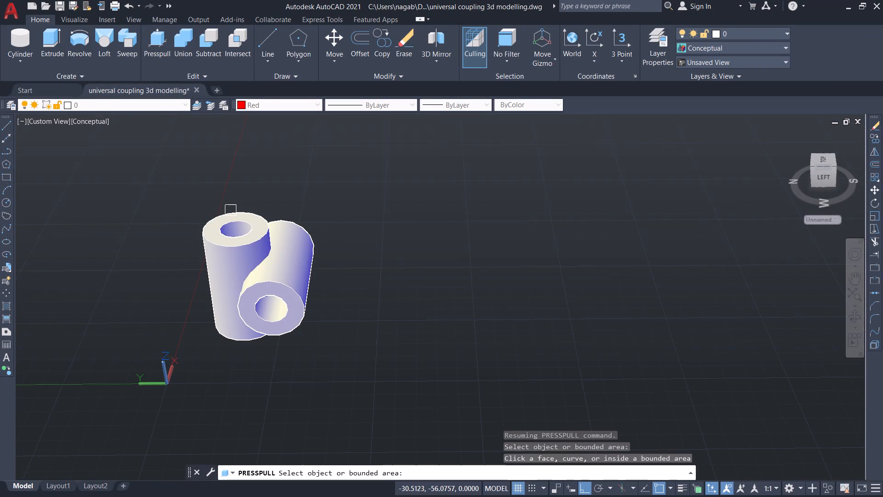
{"action": "key", "text": "Escape"}
{"action": "left_click", "coordinate": [163, 201]}
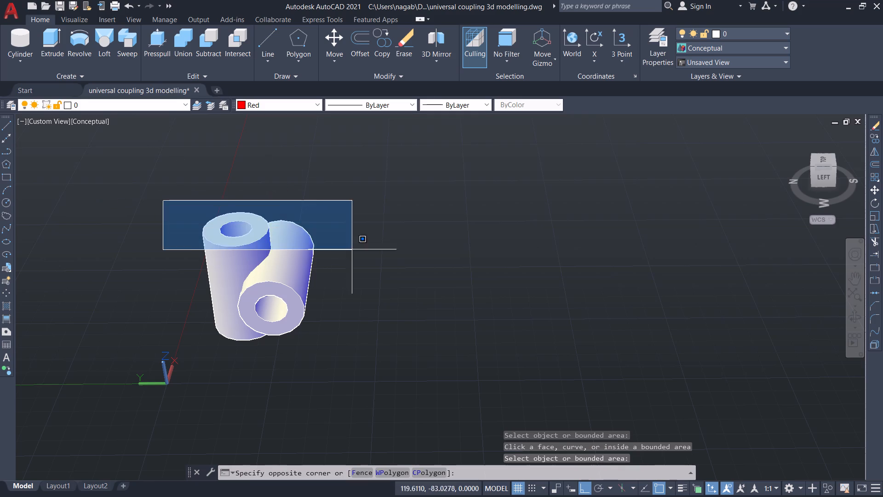
{"action": "left_click", "coordinate": [361, 376]}
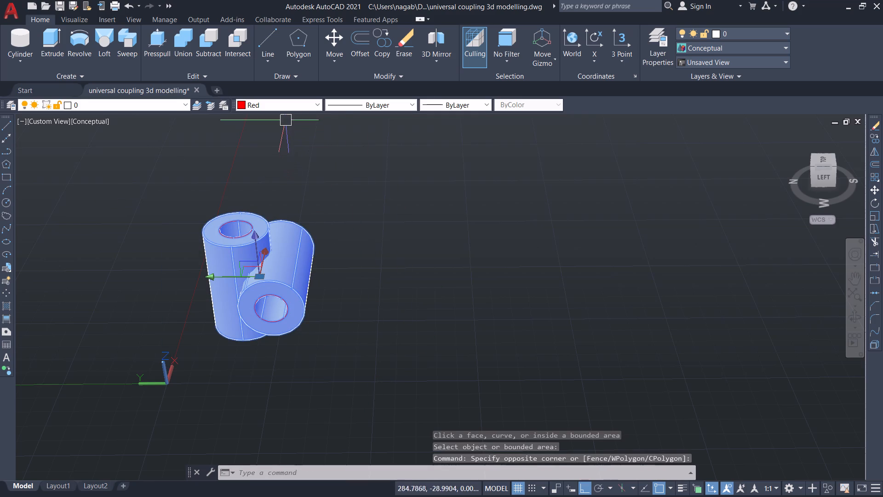
{"action": "left_click", "coordinate": [286, 105]}
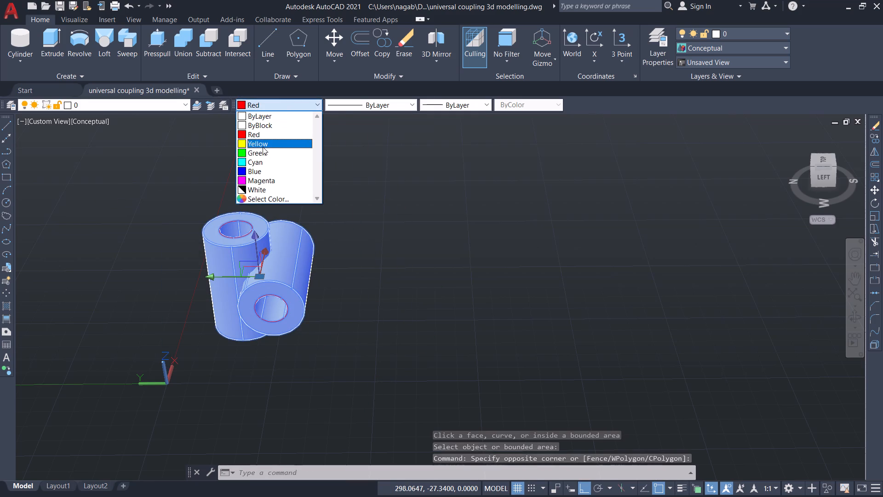
{"action": "left_click", "coordinate": [263, 147]}
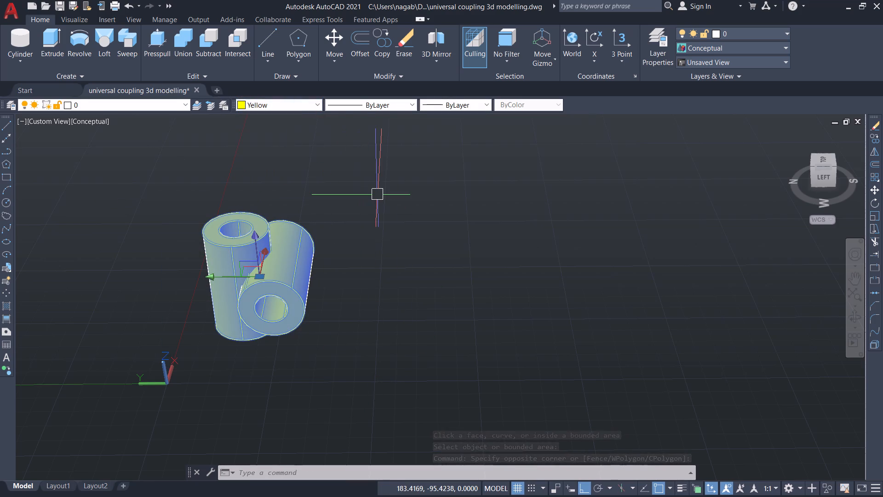
{"action": "key", "text": "Escape"}
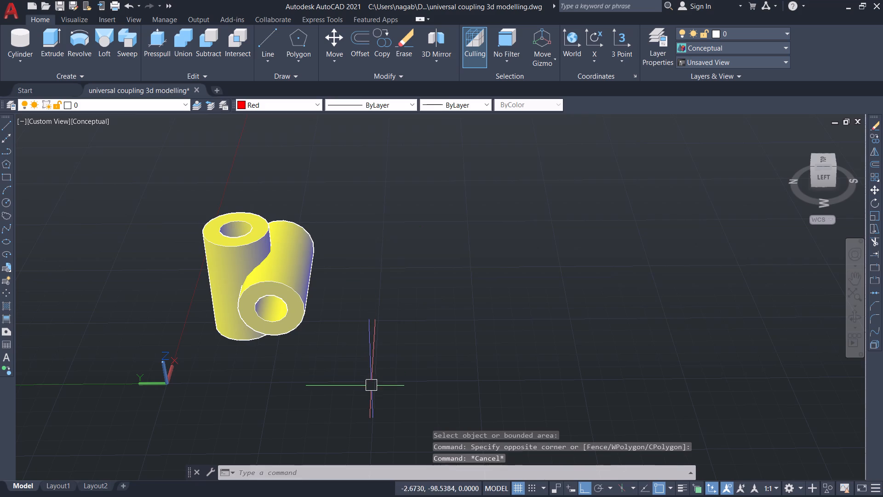
Switch the visual style to Realistic and turn off the grid display.
{"action": "middle_click_drag", "start_coordinate": [371, 390], "coordinate": [379, 379], "text": "shift"}
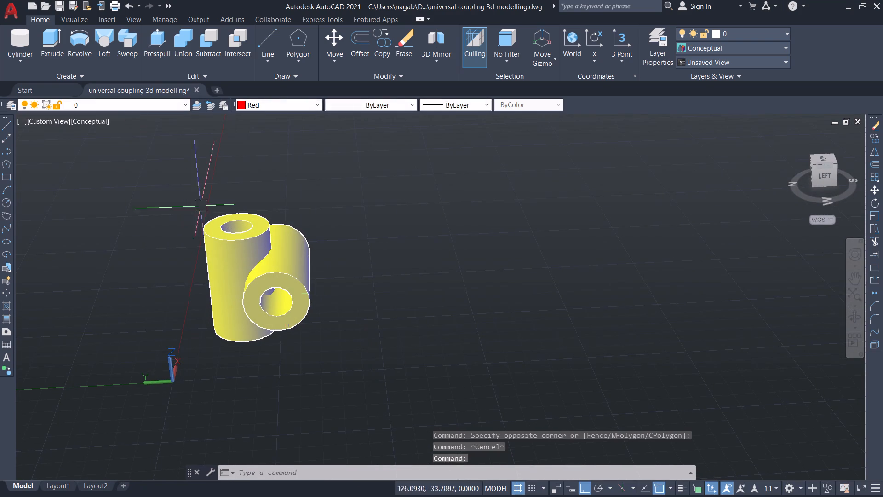
{"action": "left_click", "coordinate": [90, 120]}
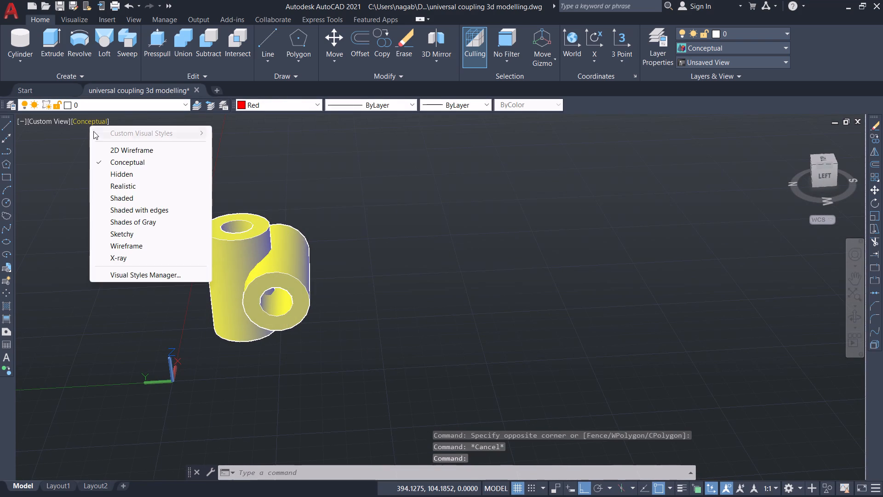
{"action": "left_click", "coordinate": [132, 184]}
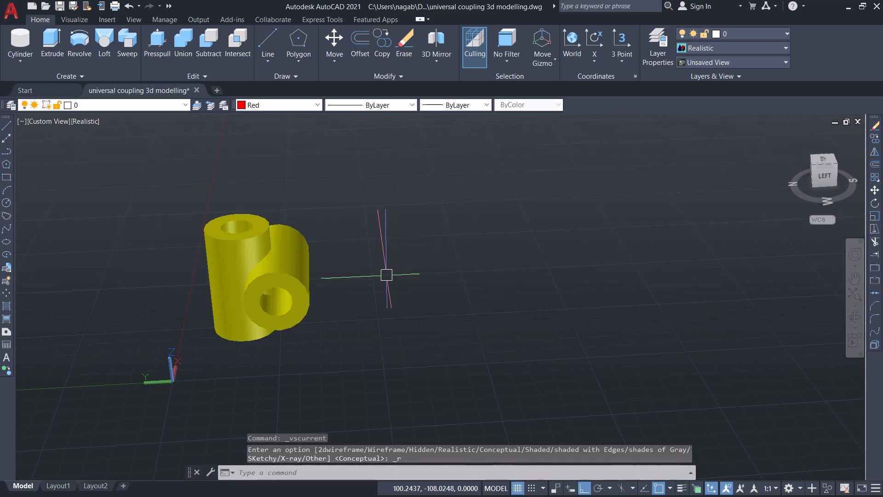
{"action": "key", "text": "F7"}
Examine the crossed cylinders from several angles, looking into the bores where they overlap.
{"action": "middle_click_drag", "start_coordinate": [384, 284], "coordinate": [383, 284], "text": "shift"}
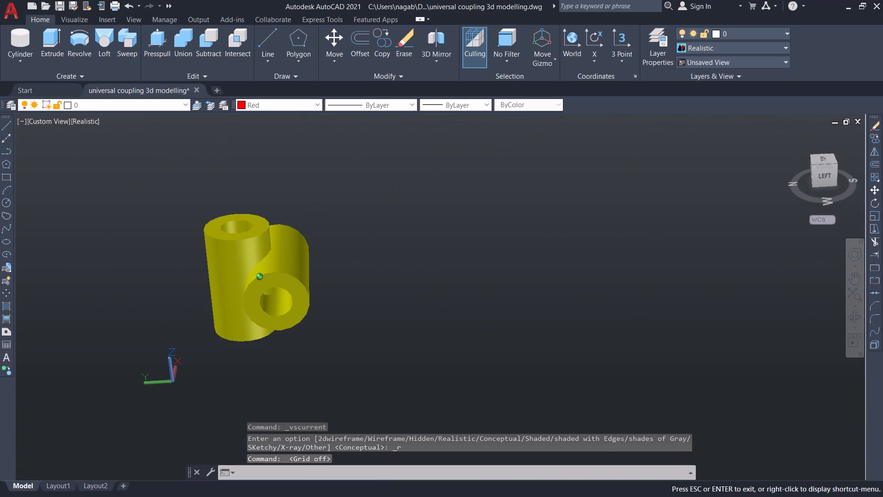
{"action": "middle_click_drag", "start_coordinate": [383, 284], "coordinate": [383, 264], "text": "shift"}
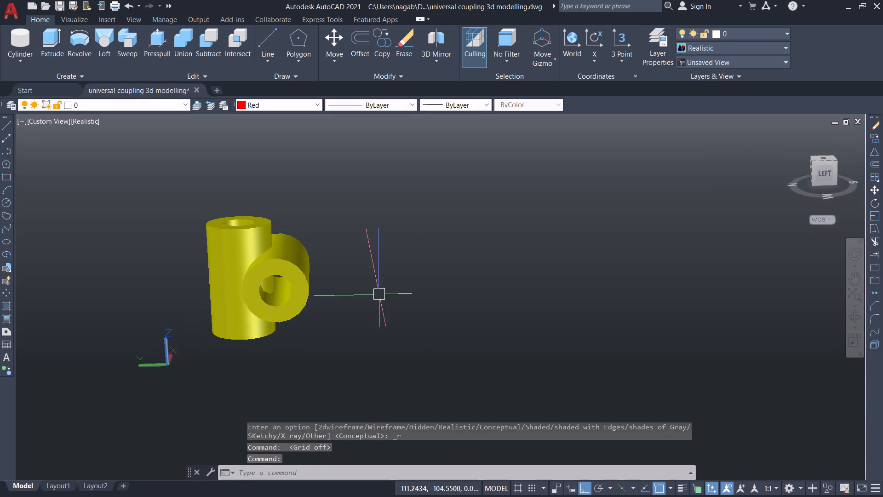
{"action": "scroll", "coordinate": [379, 295], "scroll_direction": "down", "scroll_amount": 1}
{"action": "scroll", "coordinate": [379, 296], "scroll_direction": "up", "scroll_amount": 1}
{"action": "middle_click_drag", "start_coordinate": [445, 316], "coordinate": [353, 323], "text": "shift"}
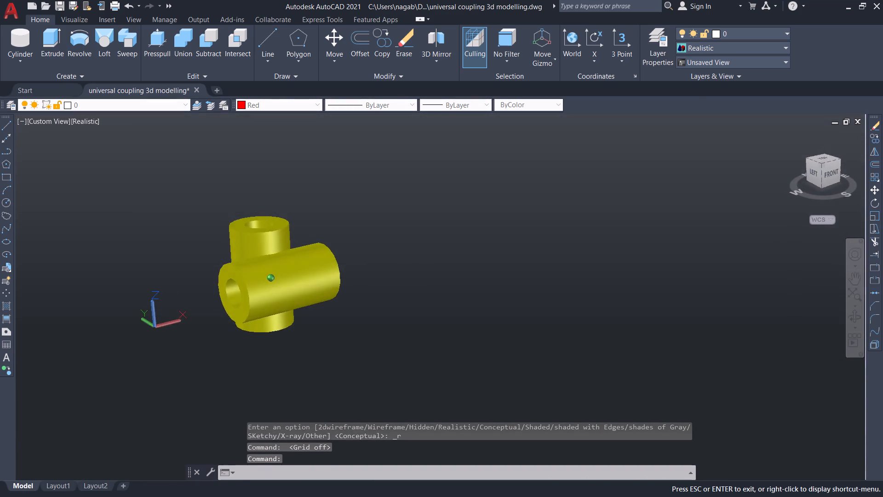
{"action": "middle_click_drag", "start_coordinate": [353, 323], "coordinate": [444, 304], "text": "shift"}
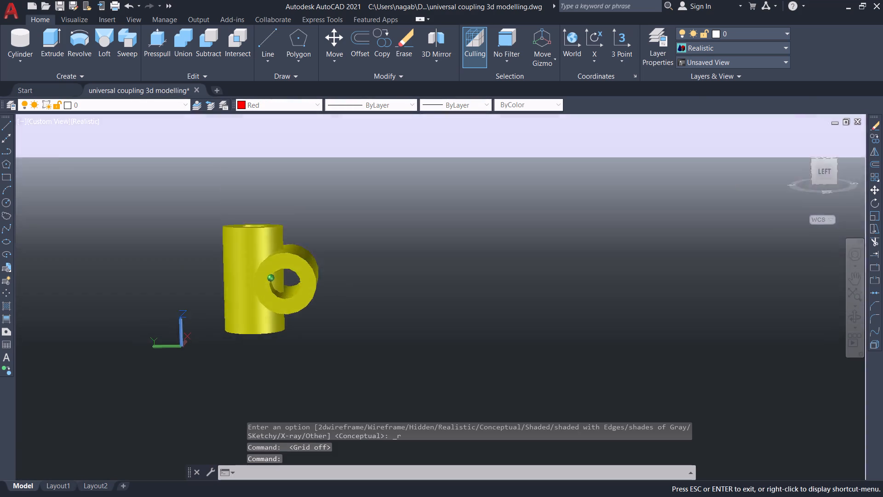
{"action": "middle_click_drag", "start_coordinate": [444, 304], "coordinate": [428, 304], "text": "shift"}
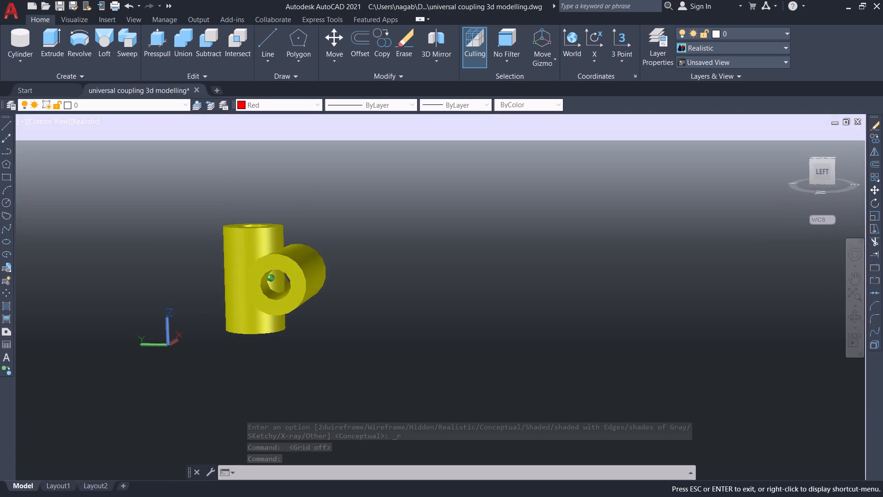
{"action": "middle_click_drag", "start_coordinate": [428, 304], "coordinate": [444, 310], "text": "shift"}
{"action": "scroll", "coordinate": [424, 291], "scroll_direction": "down", "scroll_amount": 1}
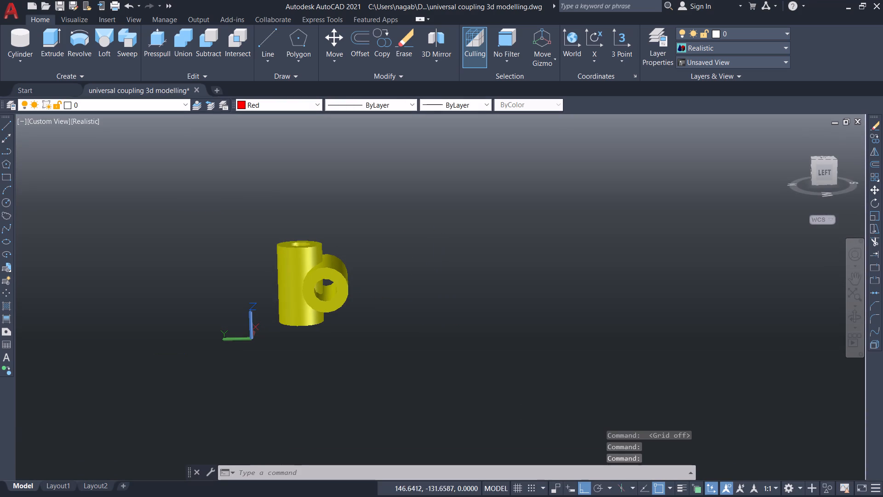
{"action": "scroll", "coordinate": [424, 291], "scroll_direction": "up", "scroll_amount": 1}
{"action": "scroll", "coordinate": [424, 291], "scroll_direction": "down", "scroll_amount": 1}
{"action": "scroll", "coordinate": [424, 291], "scroll_direction": "up", "scroll_amount": 1}
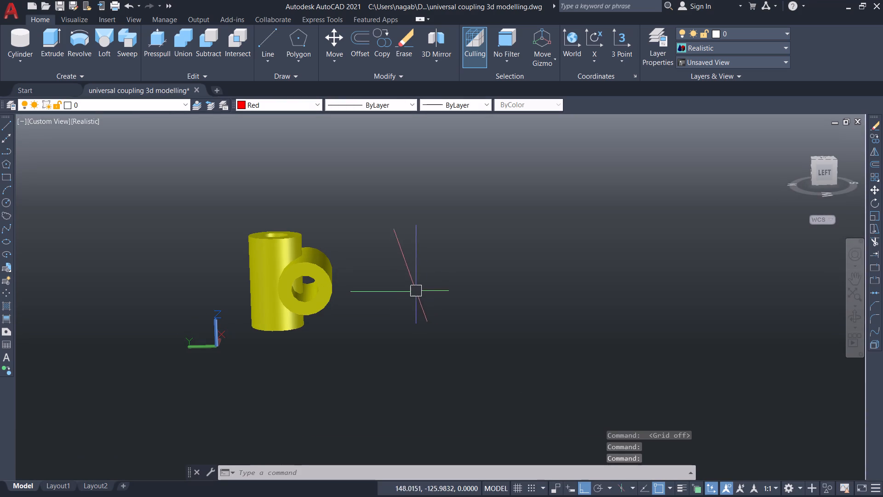
Switch the visual style to 2D Wireframe for a close view of both cylinders' bore edges.
{"action": "left_click", "coordinate": [86, 118]}
{"action": "left_click", "coordinate": [115, 147]}
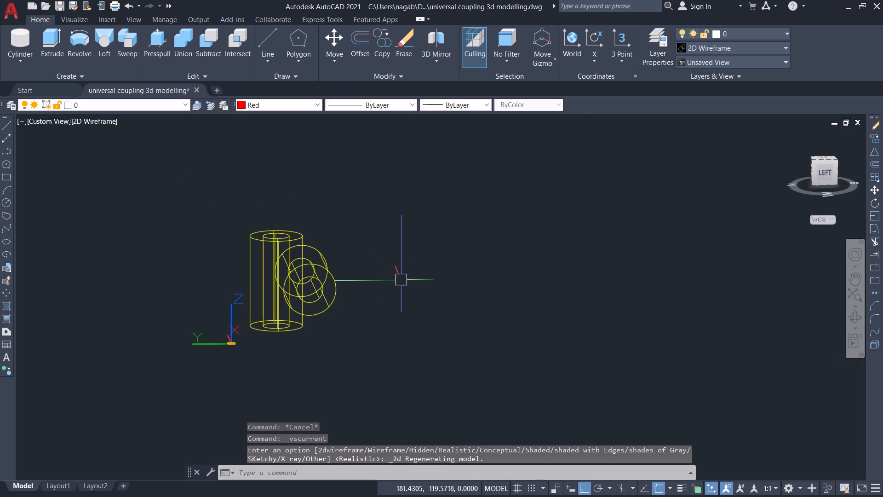
{"action": "scroll", "coordinate": [388, 286], "scroll_direction": "down", "scroll_amount": 1}
{"action": "scroll", "coordinate": [387, 286], "scroll_direction": "up", "scroll_amount": 3}
{"action": "scroll", "coordinate": [291, 269], "scroll_direction": "down", "scroll_amount": 1}
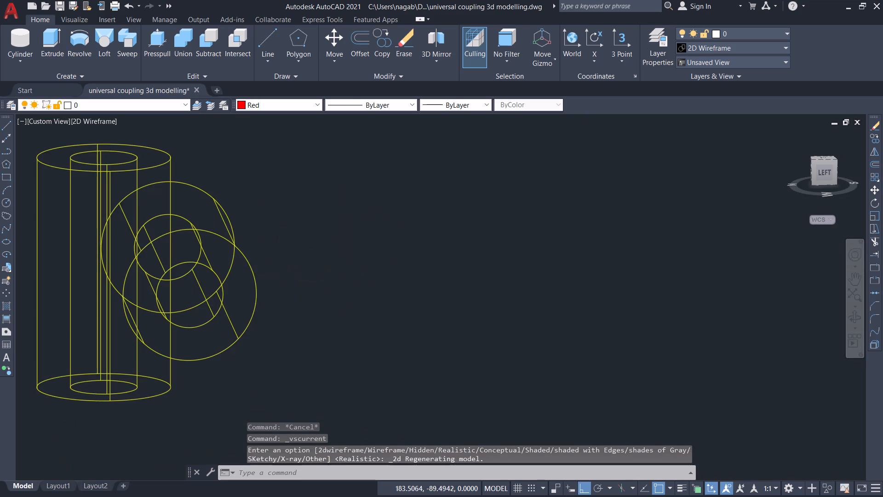
{"action": "scroll", "coordinate": [291, 269], "scroll_direction": "down", "scroll_amount": 1}
{"action": "scroll", "coordinate": [194, 247], "scroll_direction": "down", "scroll_amount": 1}
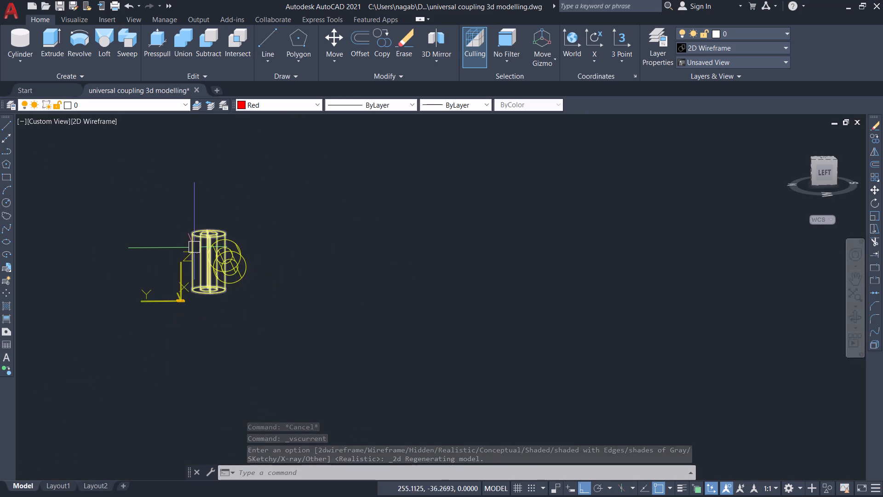
{"action": "scroll", "coordinate": [194, 247], "scroll_direction": "down", "scroll_amount": 1}
{"action": "scroll", "coordinate": [194, 248], "scroll_direction": "up", "scroll_amount": 5}
{"action": "scroll", "coordinate": [252, 259], "scroll_direction": "down", "scroll_amount": 1}
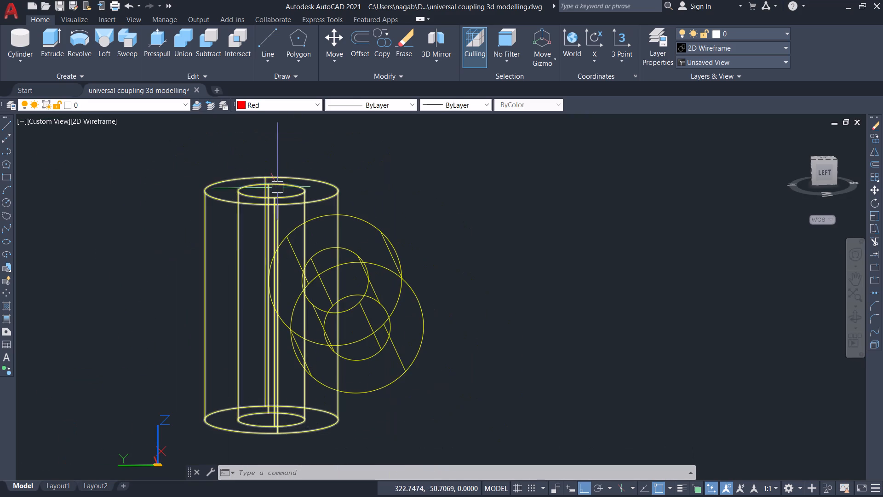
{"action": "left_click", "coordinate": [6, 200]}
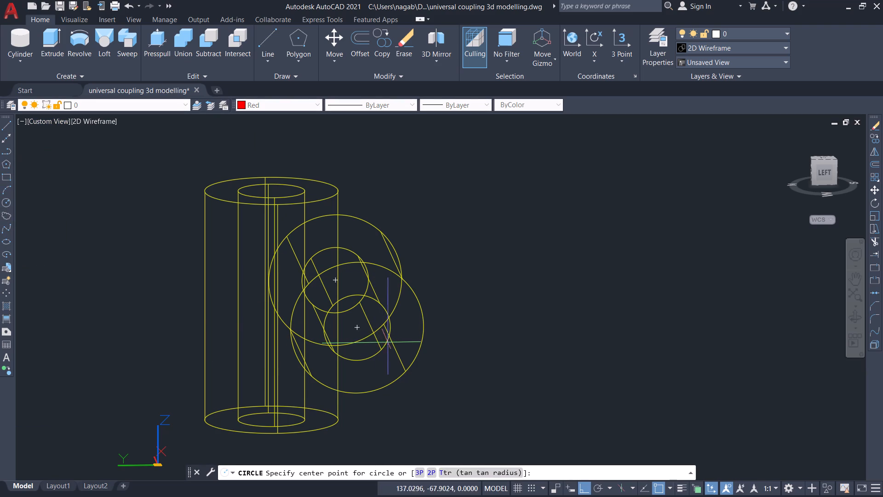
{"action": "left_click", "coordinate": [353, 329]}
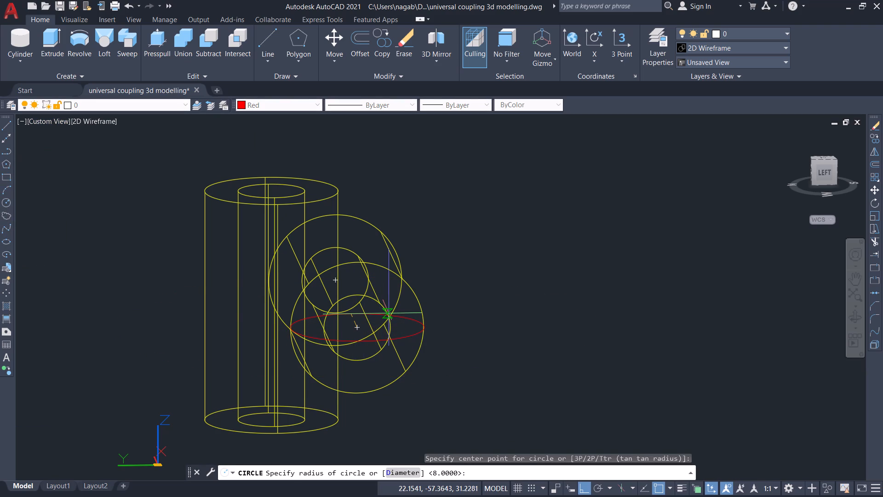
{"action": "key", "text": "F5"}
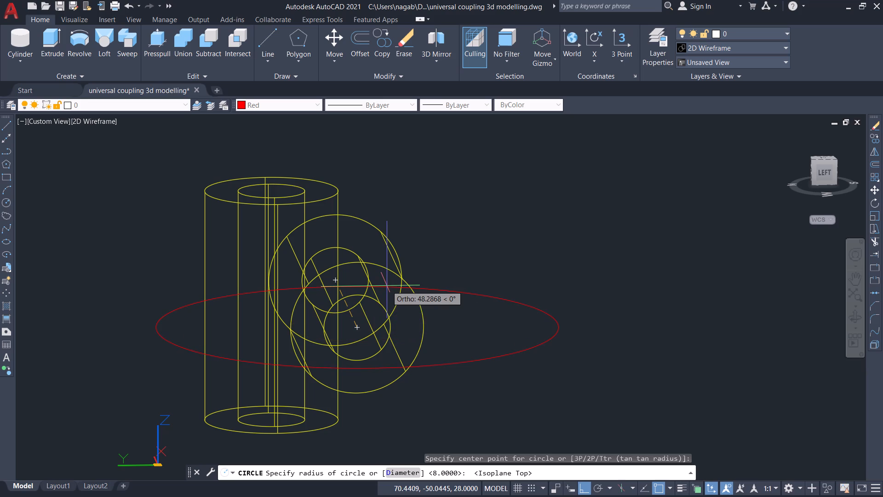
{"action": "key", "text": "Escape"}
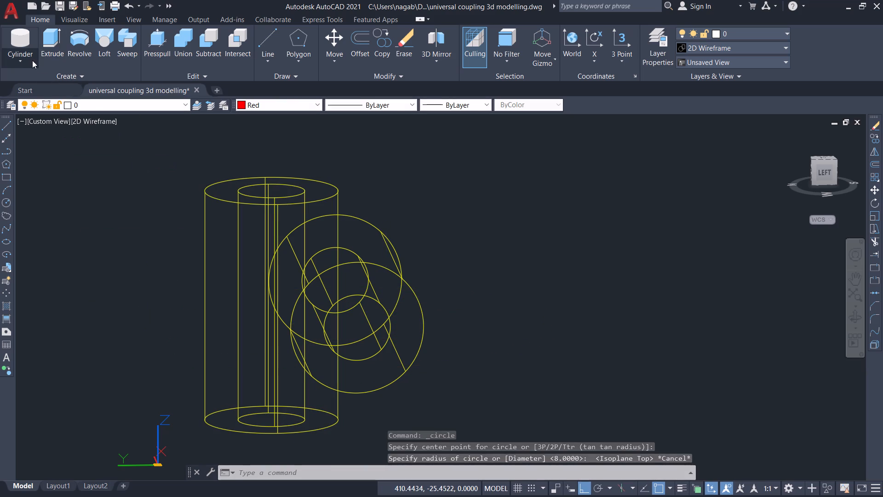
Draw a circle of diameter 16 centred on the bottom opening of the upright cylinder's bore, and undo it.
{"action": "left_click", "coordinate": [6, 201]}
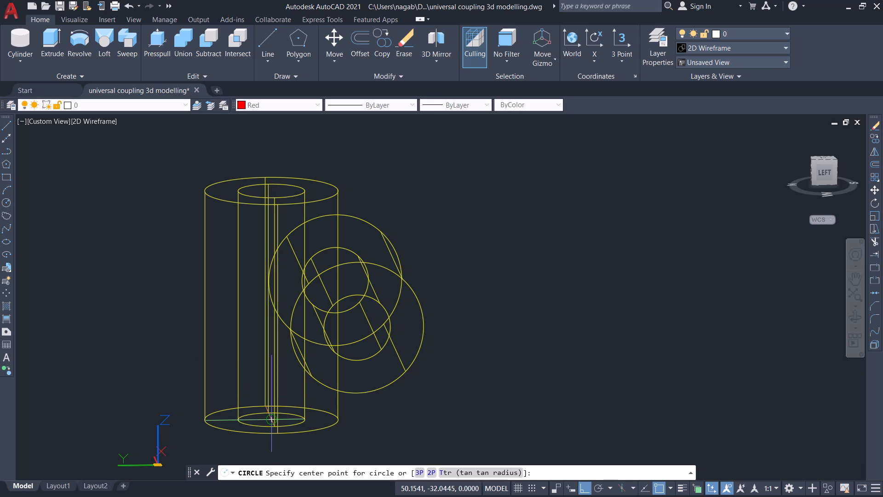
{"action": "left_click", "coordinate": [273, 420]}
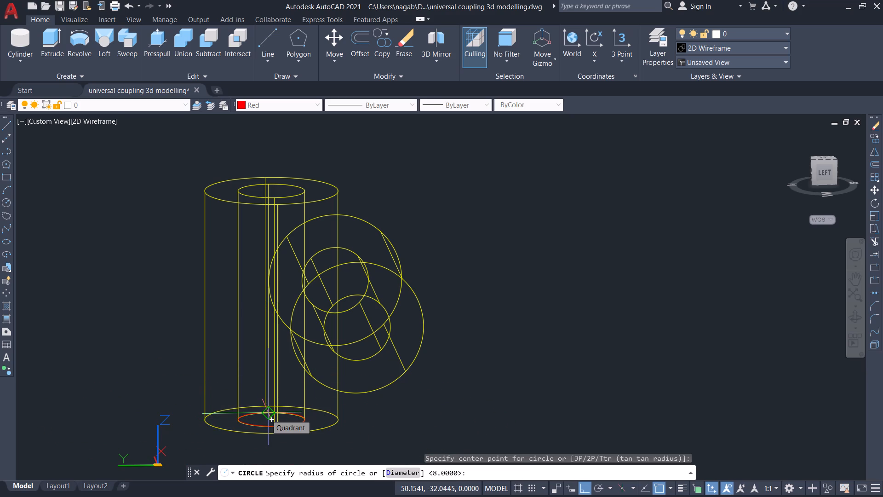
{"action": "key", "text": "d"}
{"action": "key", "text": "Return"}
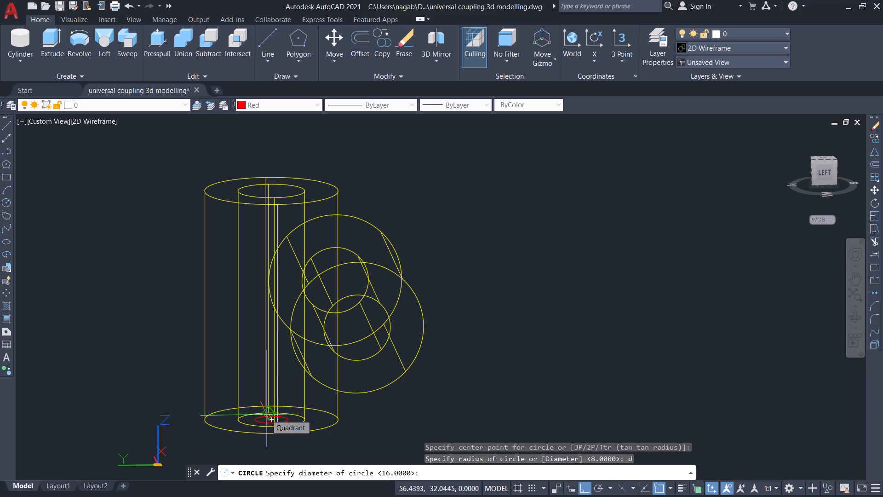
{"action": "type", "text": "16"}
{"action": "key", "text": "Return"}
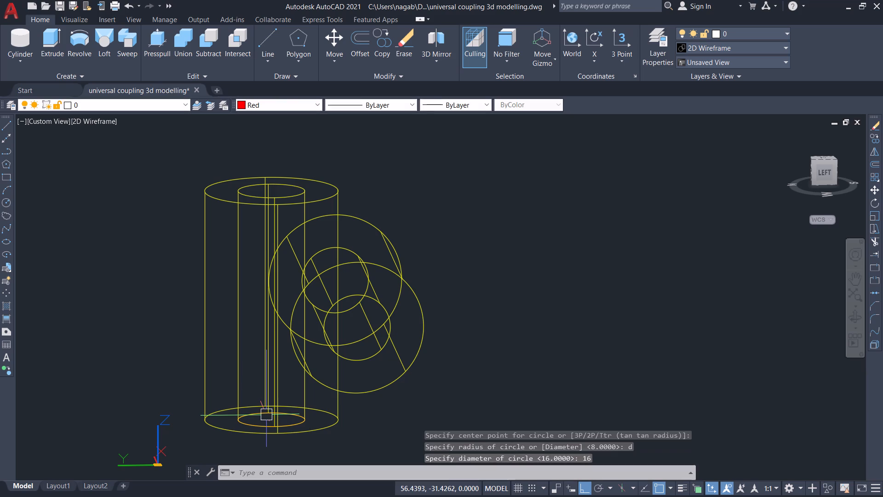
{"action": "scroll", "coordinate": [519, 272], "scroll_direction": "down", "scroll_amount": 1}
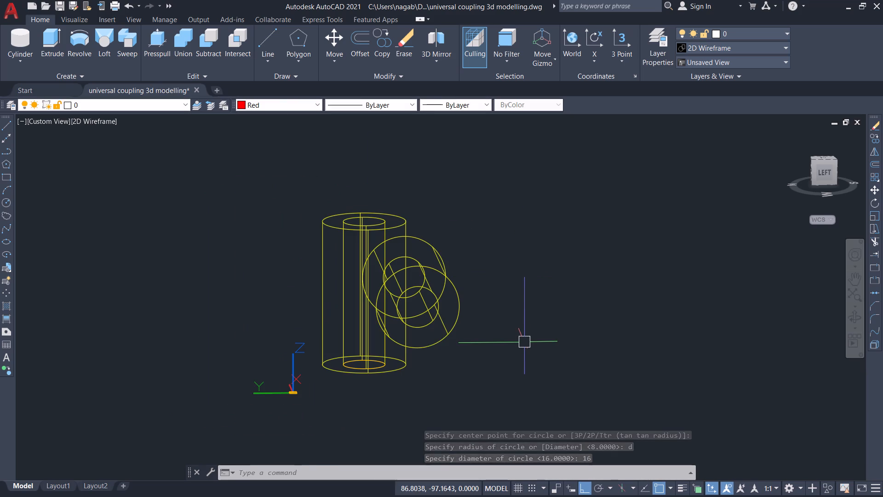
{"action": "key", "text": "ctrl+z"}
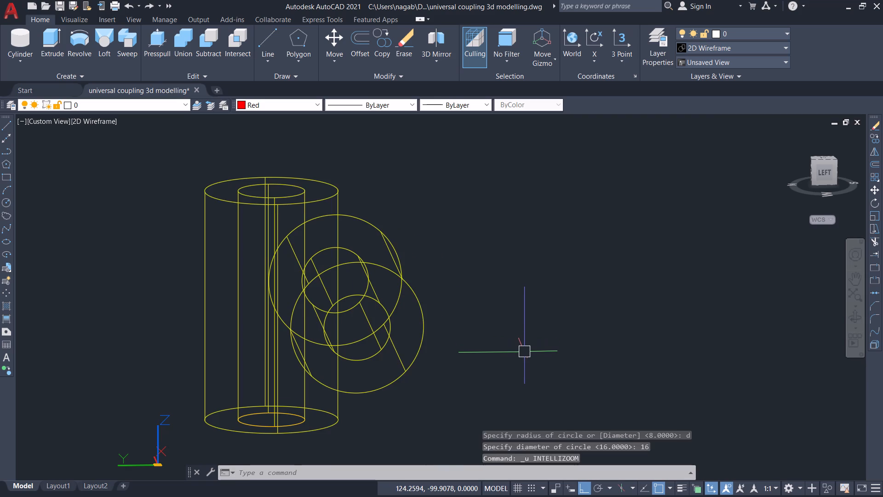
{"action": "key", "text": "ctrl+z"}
Draw a solid cylinder of diameter 16 centred on the upright cylinder's bottom bore opening, extending up past its top face.
{"action": "scroll", "coordinate": [304, 409], "scroll_direction": "down", "scroll_amount": 1}
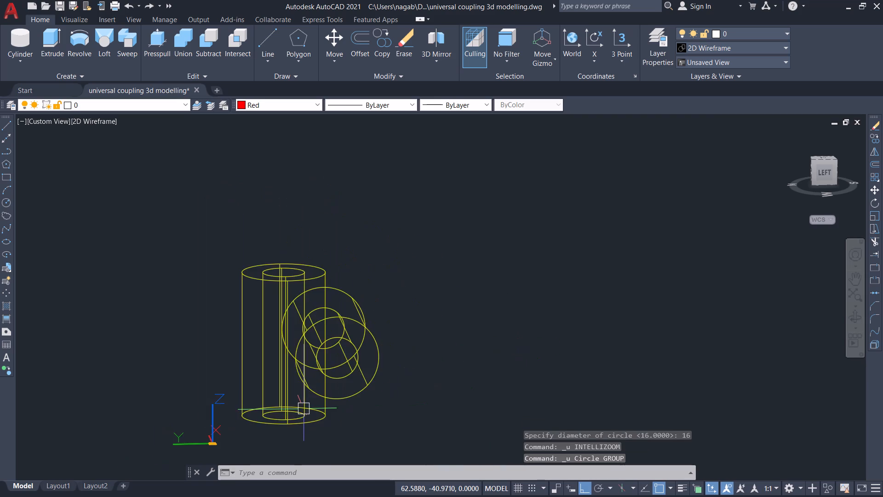
{"action": "scroll", "coordinate": [304, 409], "scroll_direction": "up", "scroll_amount": 2}
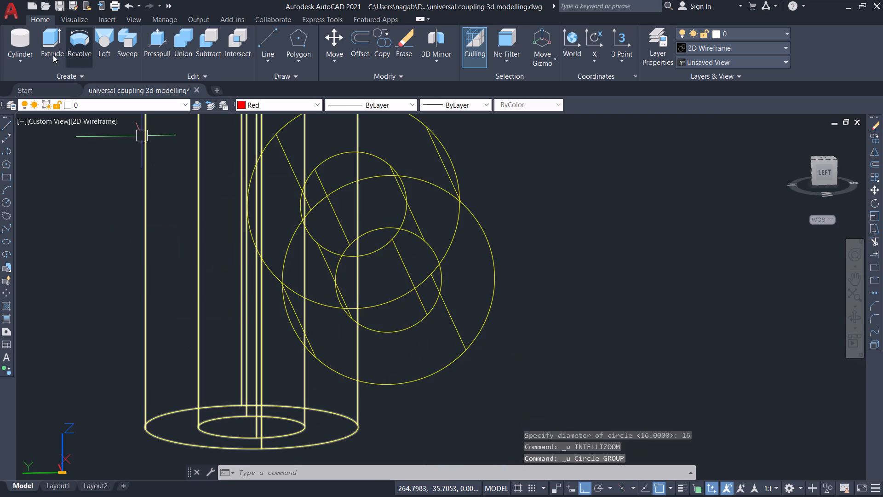
{"action": "left_click", "coordinate": [22, 57]}
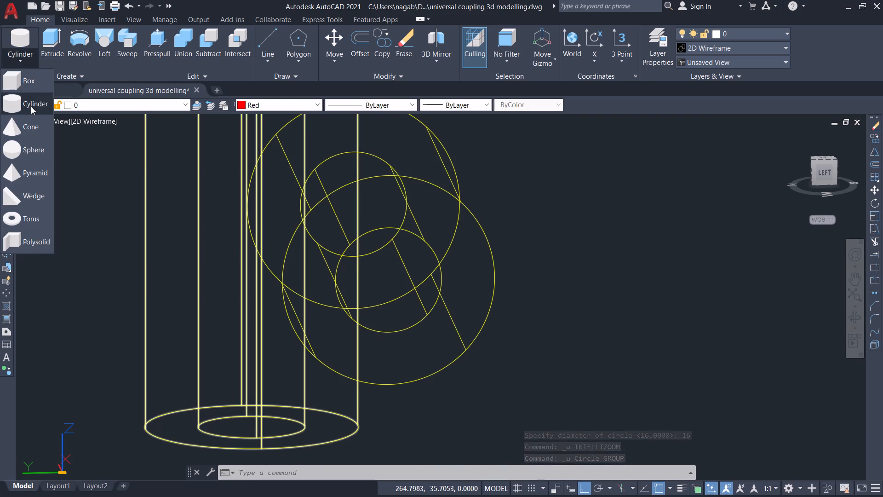
{"action": "left_click", "coordinate": [30, 107]}
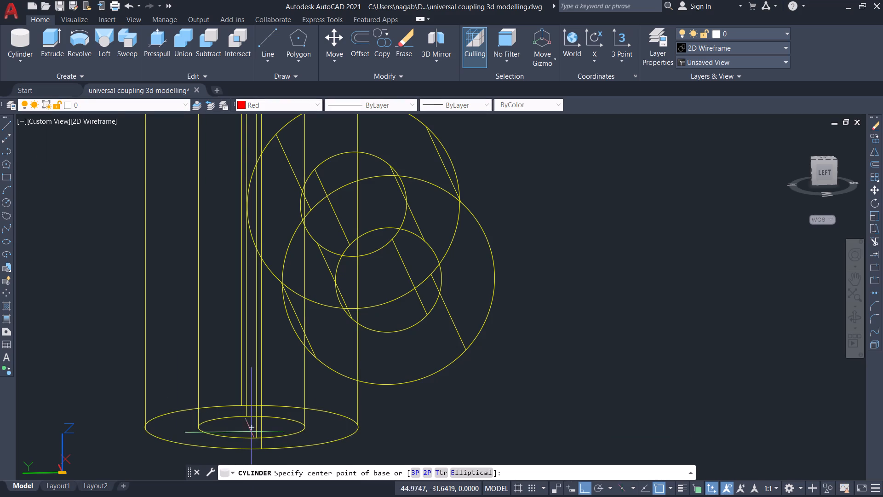
{"action": "left_click", "coordinate": [250, 430]}
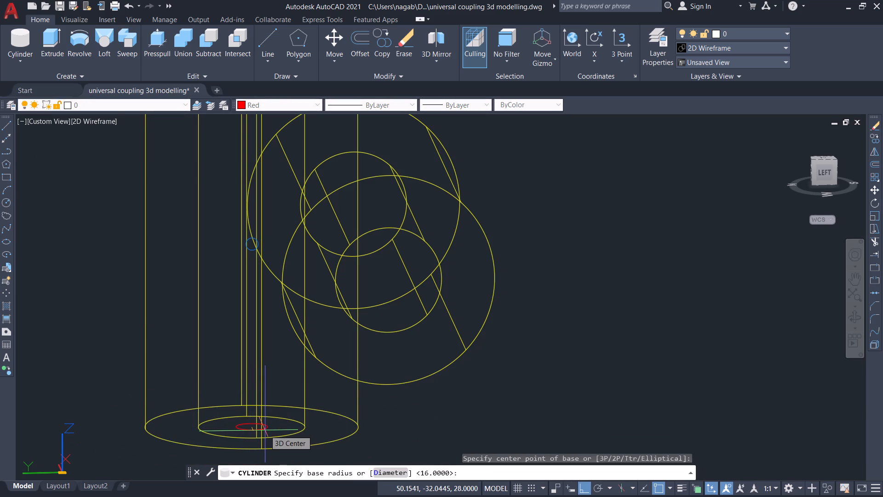
{"action": "key", "text": "d"}
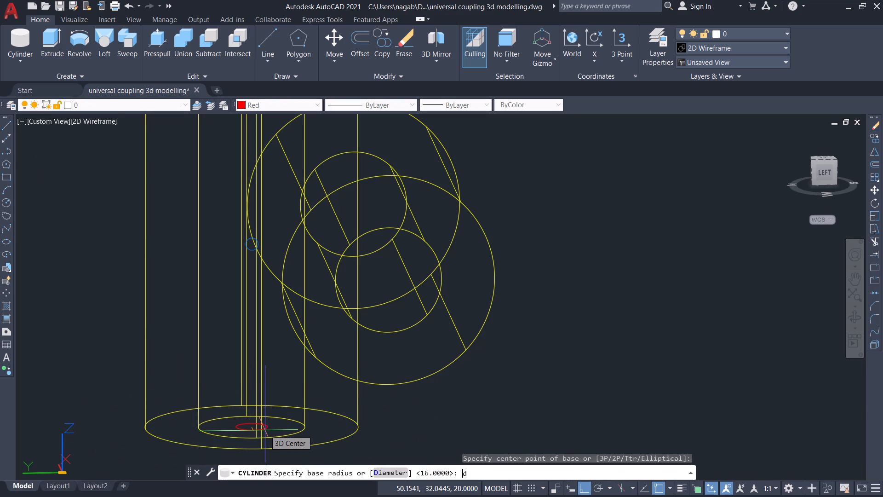
{"action": "key", "text": "Return"}
{"action": "type", "text": "16"}
{"action": "key", "text": "Return"}
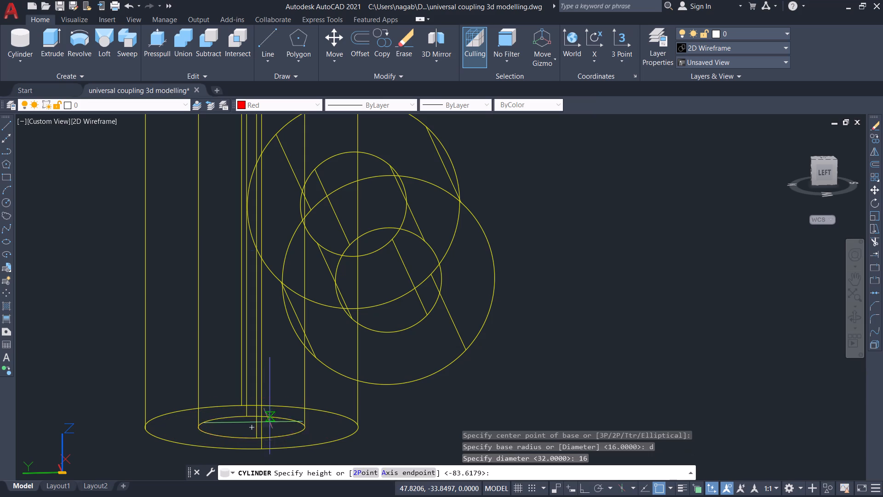
{"action": "scroll", "coordinate": [258, 230], "scroll_direction": "up", "scroll_amount": 2}
{"action": "scroll", "coordinate": [258, 230], "scroll_direction": "down", "scroll_amount": 4}
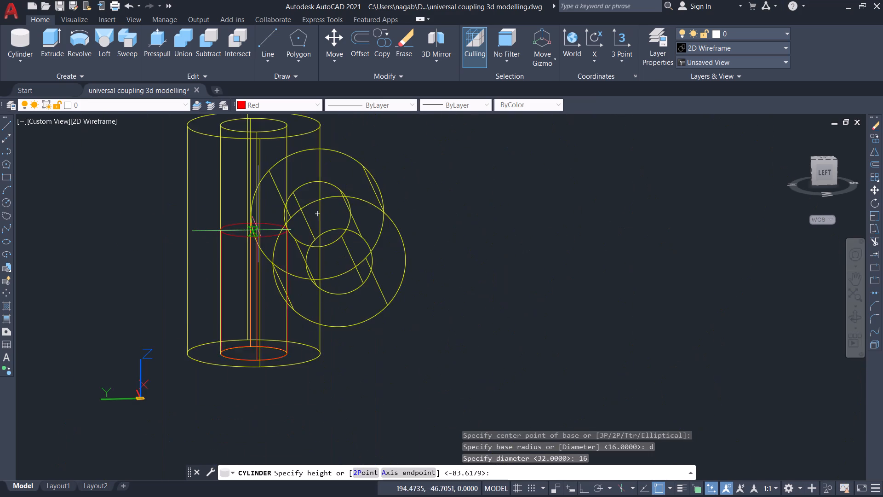
{"action": "left_click", "coordinate": [265, 135]}
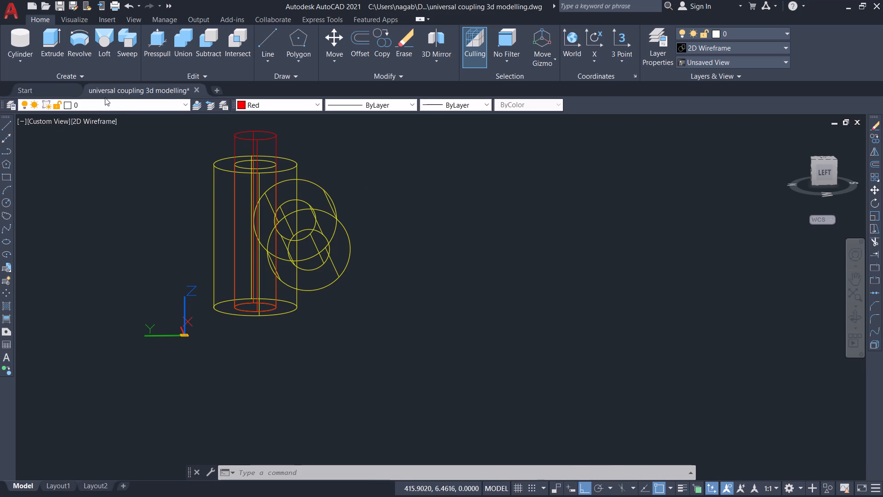
Switch the visual style to Conceptual.
{"action": "left_click", "coordinate": [83, 120]}
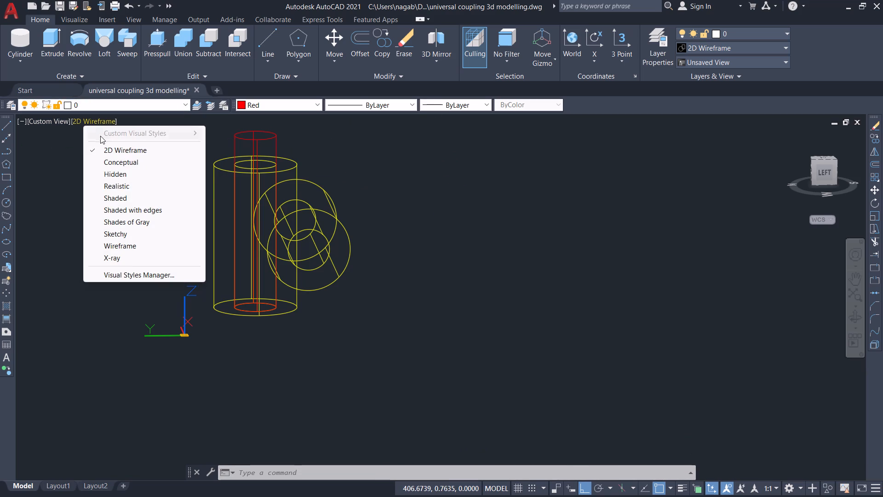
{"action": "left_click", "coordinate": [112, 161]}
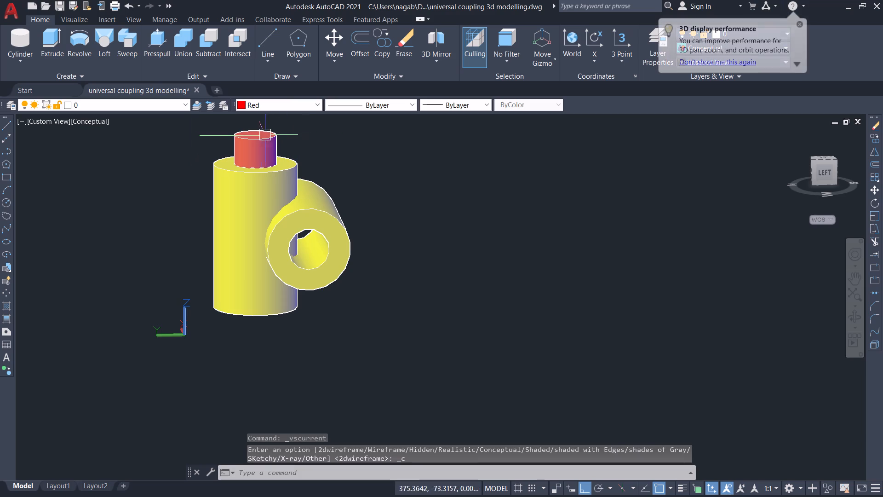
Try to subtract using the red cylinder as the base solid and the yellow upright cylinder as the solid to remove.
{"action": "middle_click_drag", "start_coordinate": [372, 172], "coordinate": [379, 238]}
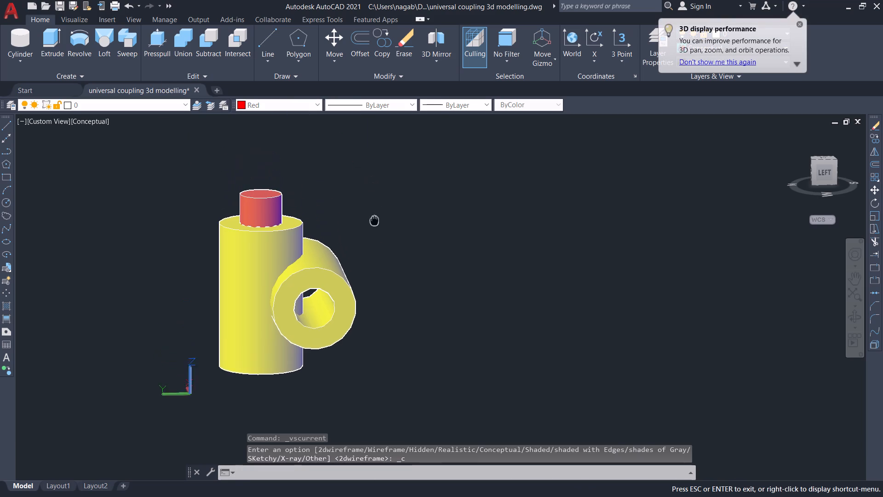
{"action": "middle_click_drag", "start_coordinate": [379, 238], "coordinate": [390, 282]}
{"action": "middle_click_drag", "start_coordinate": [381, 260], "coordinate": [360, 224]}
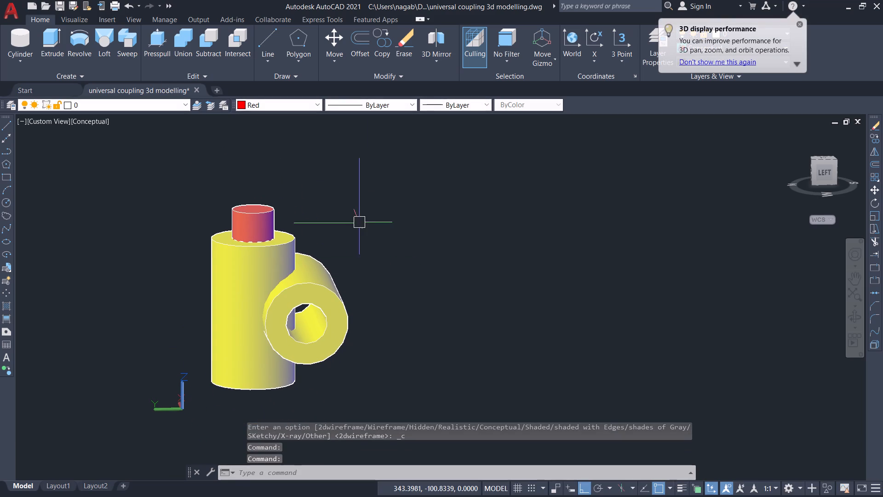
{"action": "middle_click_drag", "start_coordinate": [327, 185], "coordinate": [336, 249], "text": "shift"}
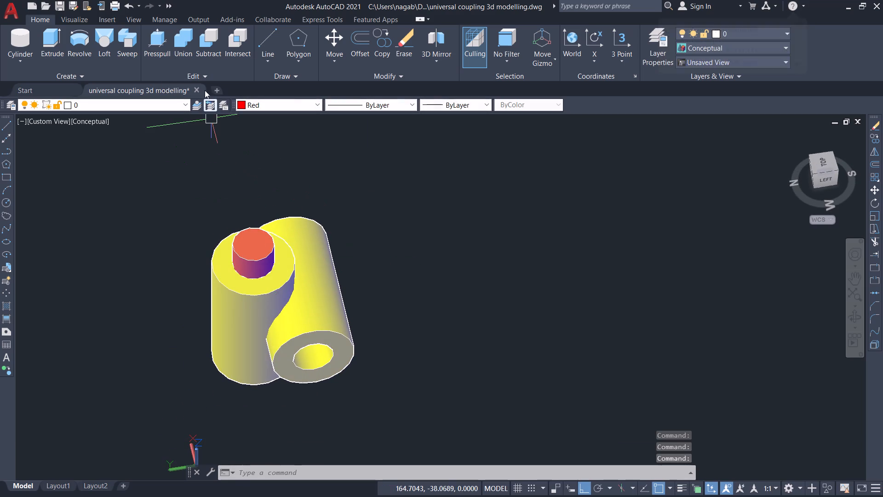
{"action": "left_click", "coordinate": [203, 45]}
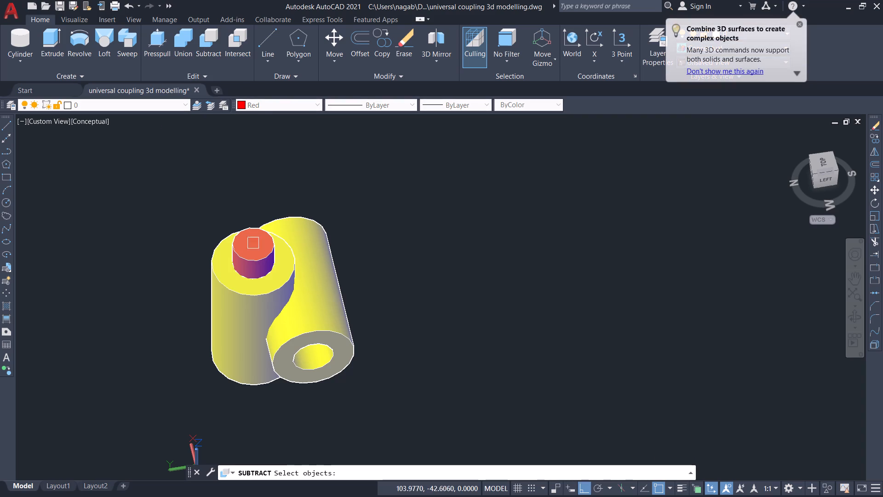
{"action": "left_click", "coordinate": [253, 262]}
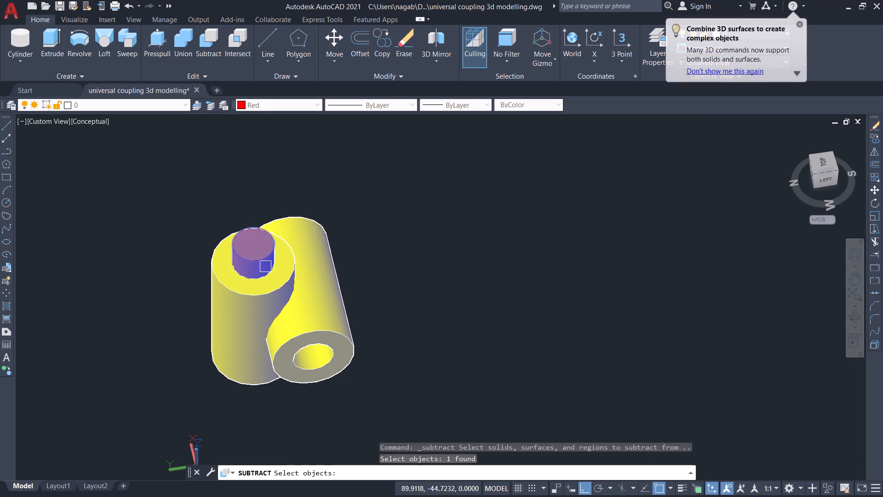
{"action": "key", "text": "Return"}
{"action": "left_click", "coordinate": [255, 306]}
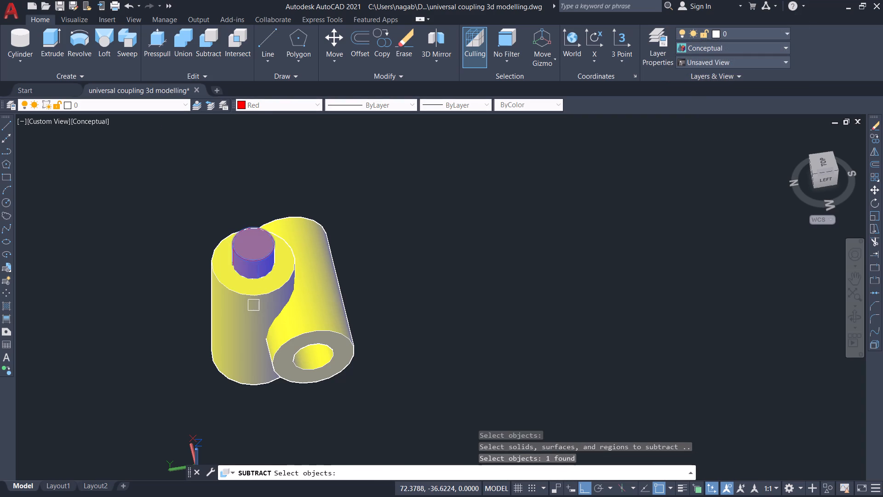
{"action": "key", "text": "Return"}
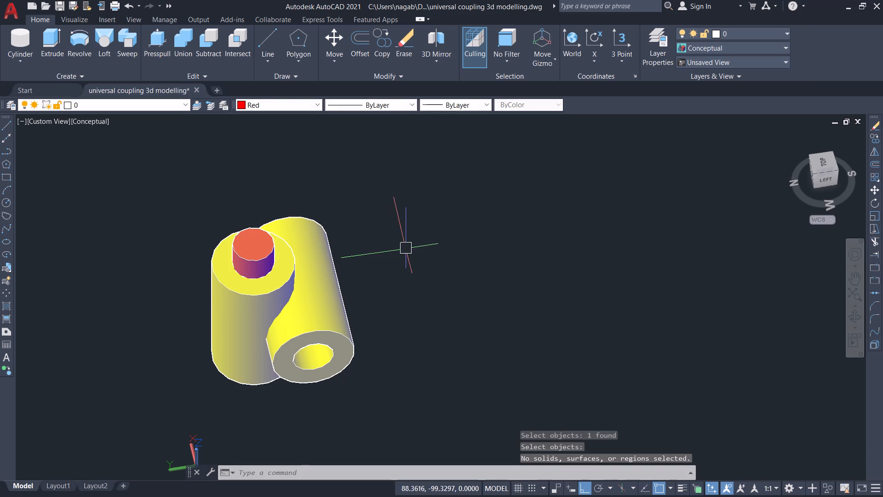
Subtract the red cylinder from the upright bored cylinder to clear its bore.
{"action": "middle_click_drag", "start_coordinate": [406, 248], "coordinate": [388, 198], "text": "shift"}
{"action": "scroll", "coordinate": [388, 198], "scroll_direction": "down", "scroll_amount": 1}
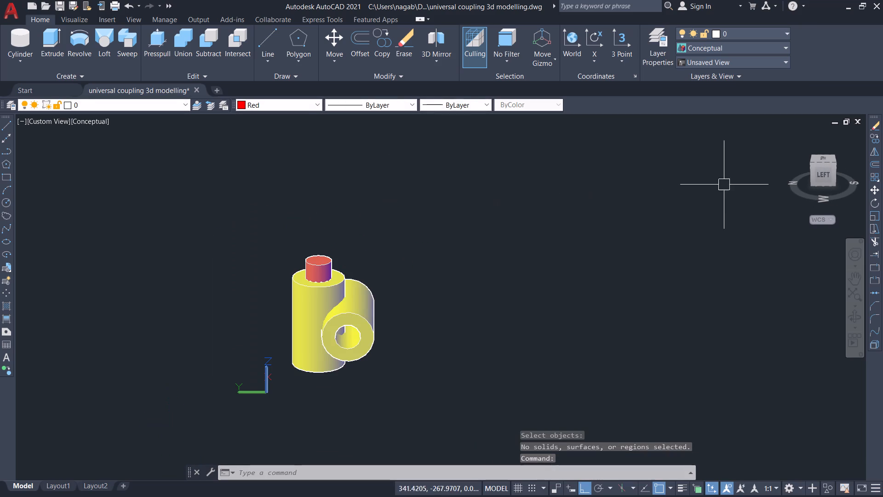
{"action": "left_click", "coordinate": [789, 140]}
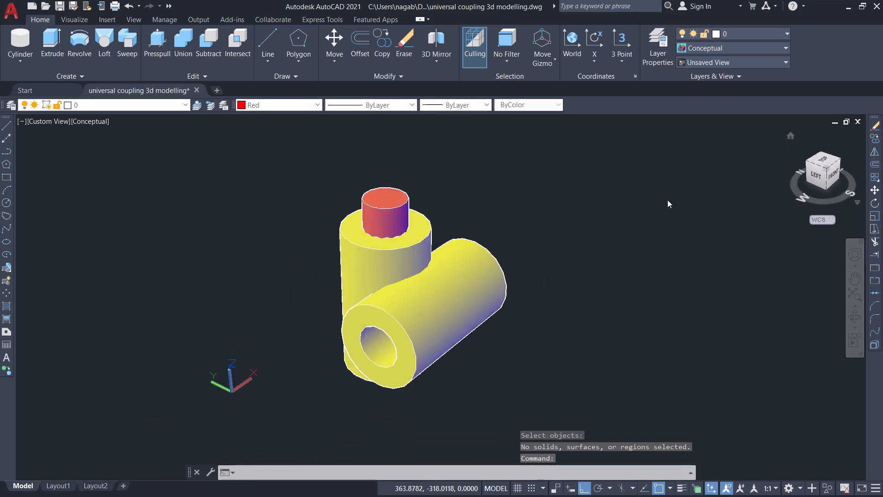
{"action": "left_click", "coordinate": [207, 45]}
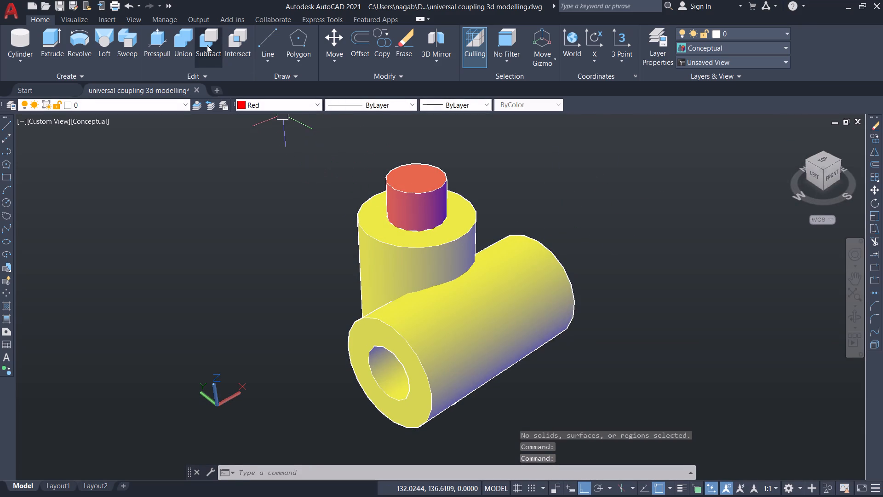
{"action": "left_click", "coordinate": [374, 254]}
{"action": "key", "text": "Return"}
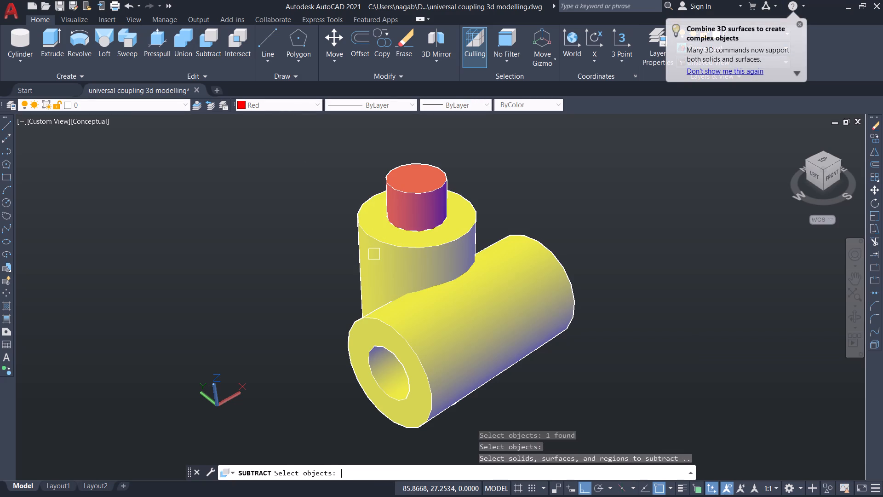
{"action": "left_click", "coordinate": [410, 198]}
{"action": "key", "text": "Return"}
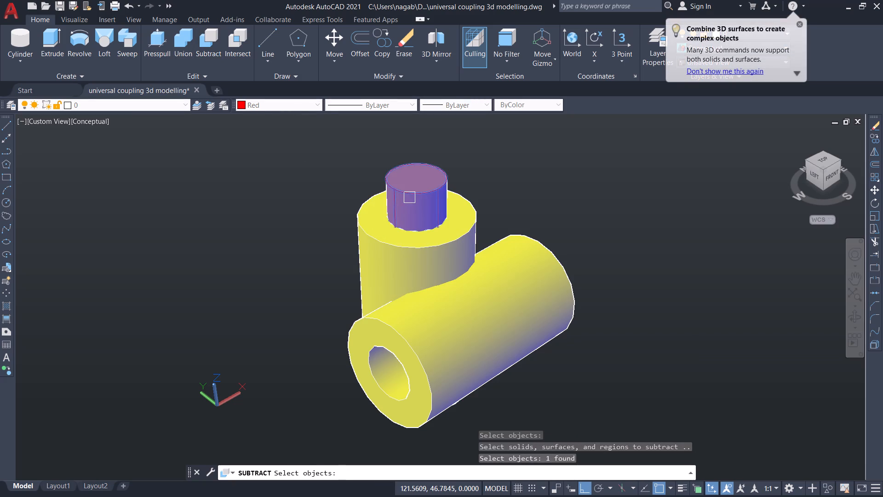
Set the colour of both crossed cylinders to ByLayer.
{"action": "middle_click_drag", "start_coordinate": [319, 212], "coordinate": [323, 271], "text": "shift"}
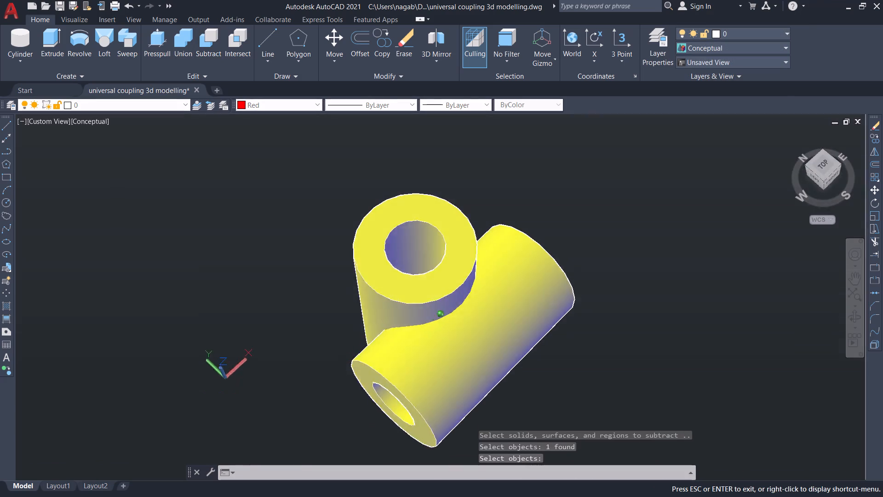
{"action": "middle_click_drag", "start_coordinate": [323, 271], "coordinate": [341, 215], "text": "shift"}
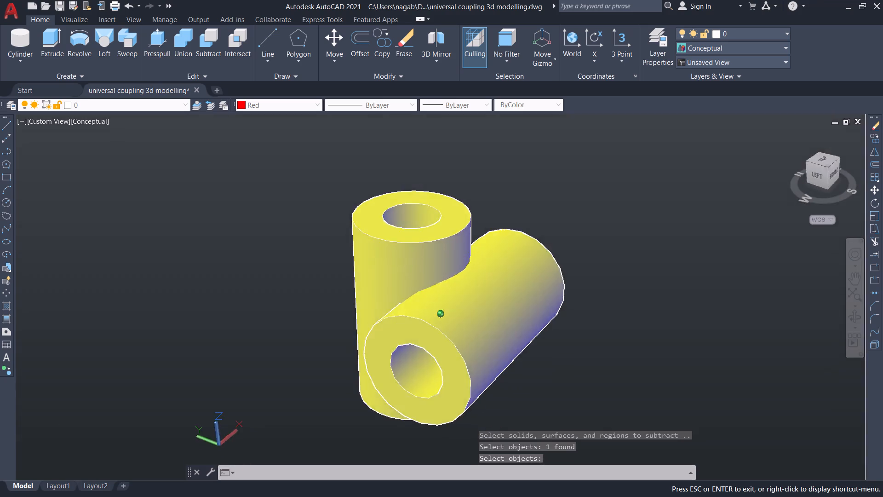
{"action": "middle_click_drag", "start_coordinate": [341, 215], "coordinate": [366, 241], "text": "shift"}
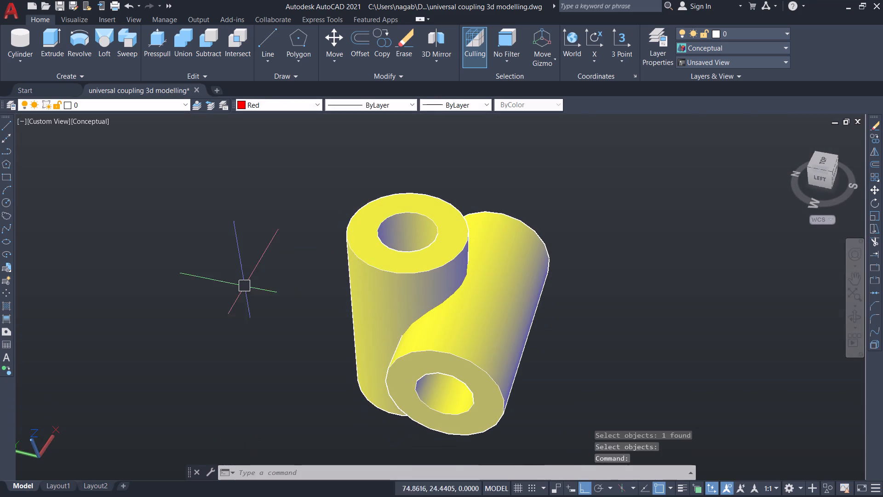
{"action": "left_click", "coordinate": [238, 287]}
{"action": "scroll", "coordinate": [237, 287], "scroll_direction": "down", "scroll_amount": 1}
{"action": "scroll", "coordinate": [237, 287], "scroll_direction": "up", "scroll_amount": 1}
{"action": "scroll", "coordinate": [237, 287], "scroll_direction": "down", "scroll_amount": 1}
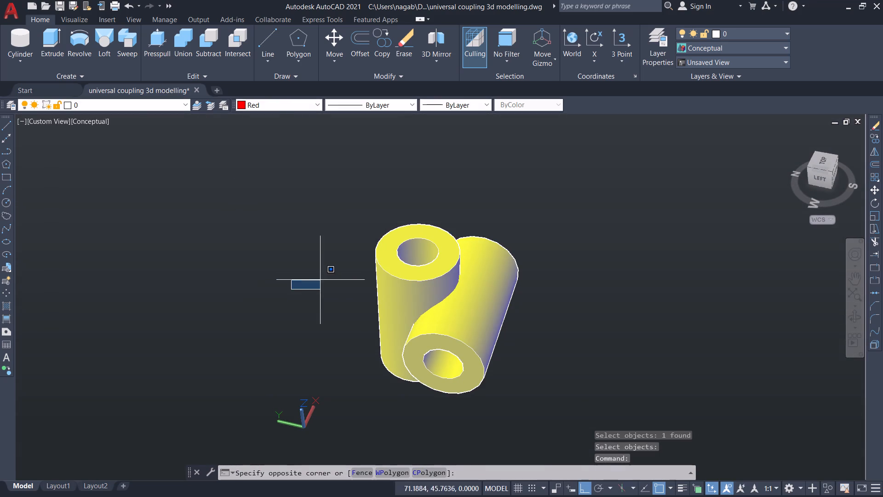
{"action": "left_click", "coordinate": [177, 184]}
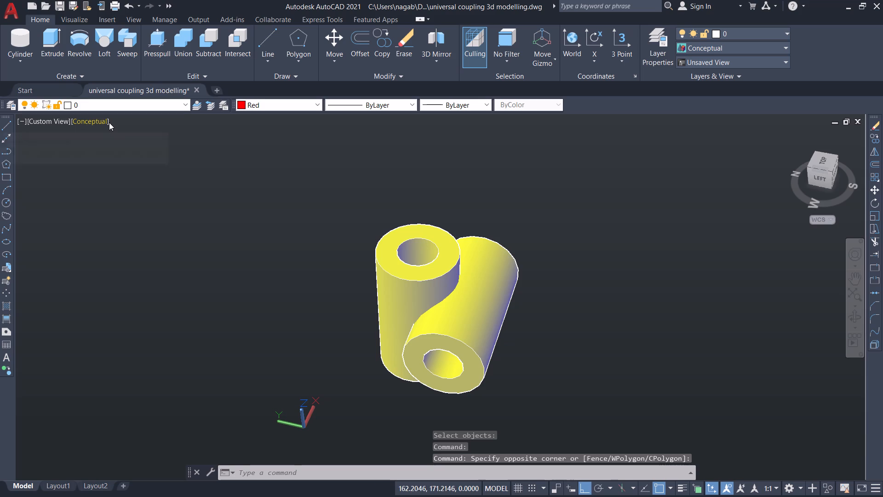
{"action": "left_click", "coordinate": [302, 178]}
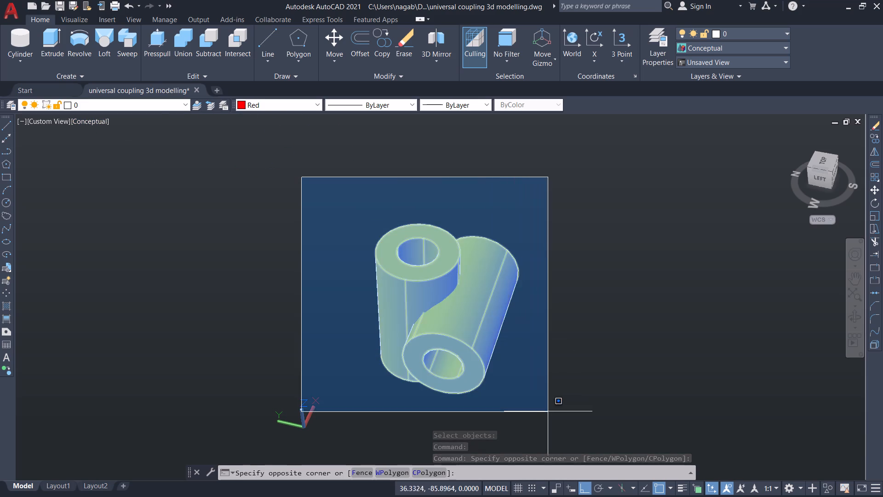
{"action": "left_click", "coordinate": [557, 418]}
{"action": "left_click", "coordinate": [286, 104]}
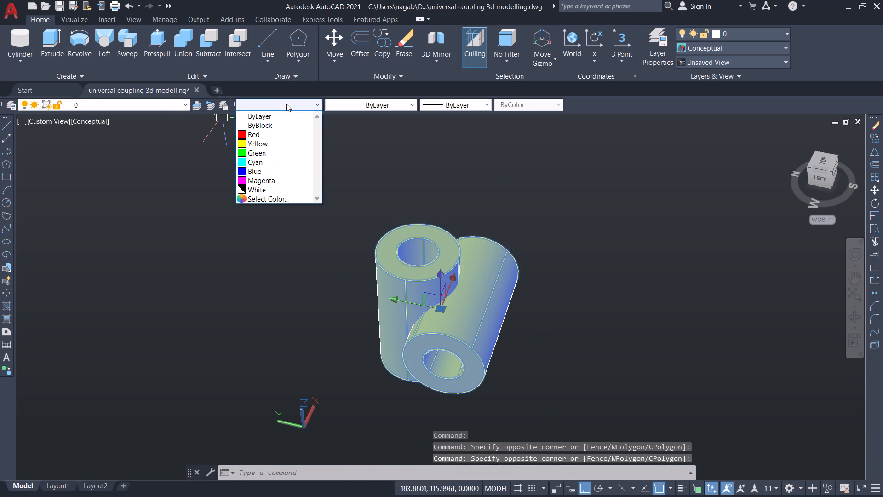
{"action": "left_click", "coordinate": [262, 118]}
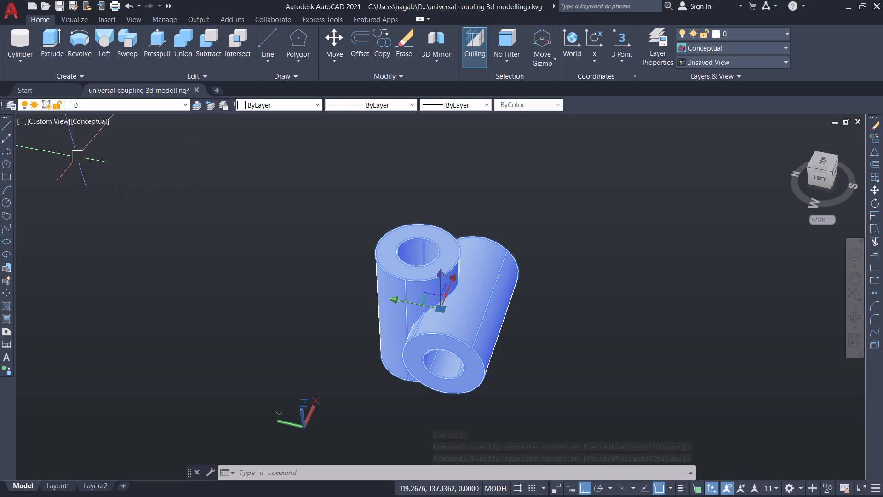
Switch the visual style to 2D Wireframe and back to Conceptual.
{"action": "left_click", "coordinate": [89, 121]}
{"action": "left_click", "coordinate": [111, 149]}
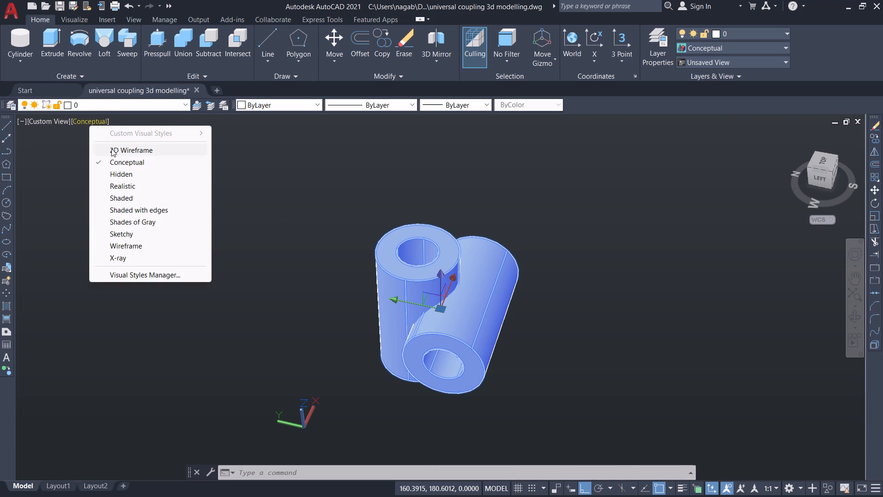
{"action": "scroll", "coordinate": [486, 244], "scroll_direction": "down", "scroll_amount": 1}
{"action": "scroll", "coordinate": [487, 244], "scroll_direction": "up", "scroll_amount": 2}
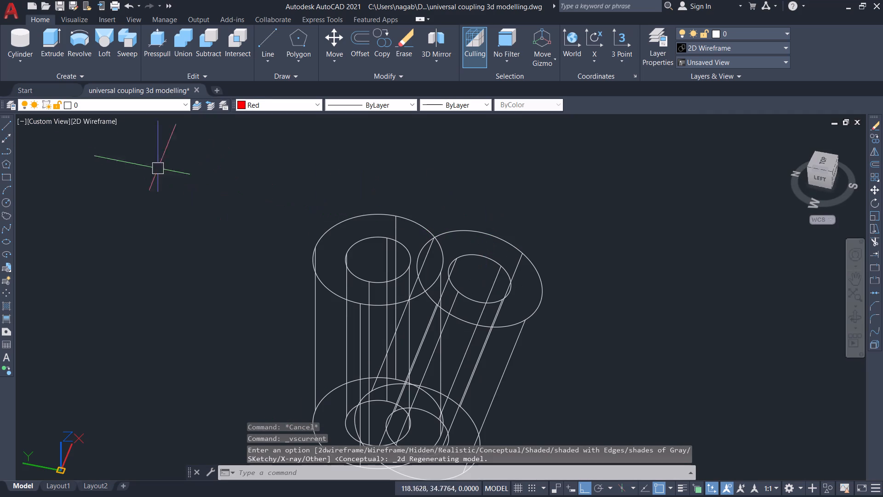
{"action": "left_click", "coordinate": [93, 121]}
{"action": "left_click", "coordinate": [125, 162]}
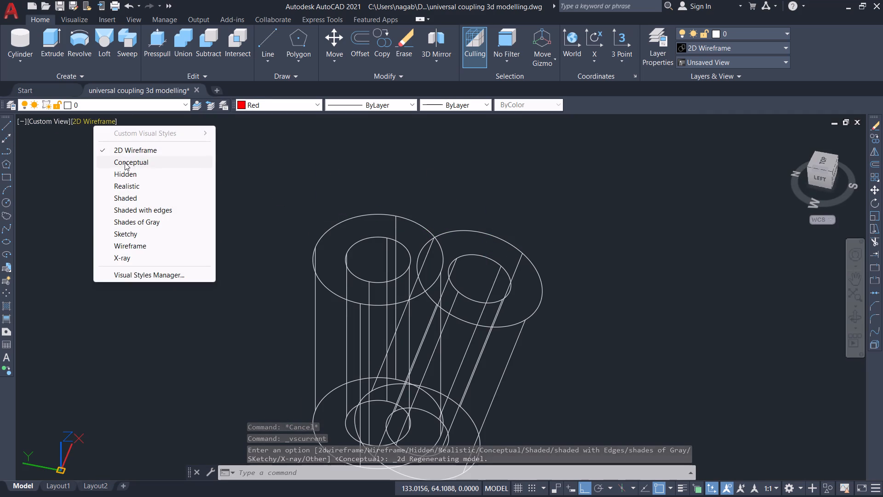
Examine the crossed cylinders and their bore openings from the front at several zoom levels.
{"action": "scroll", "coordinate": [401, 252], "scroll_direction": "down", "scroll_amount": 2}
{"action": "scroll", "coordinate": [400, 248], "scroll_direction": "up", "scroll_amount": 2}
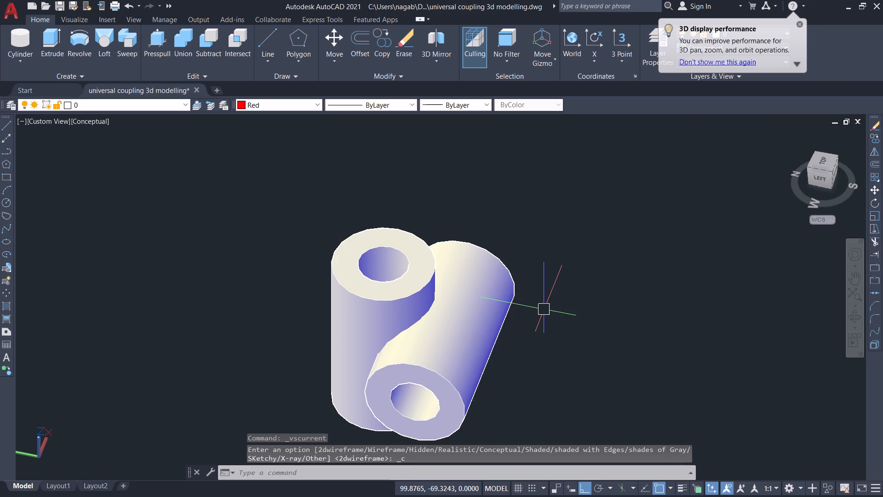
{"action": "middle_click_drag", "start_coordinate": [549, 301], "coordinate": [472, 283], "text": "shift"}
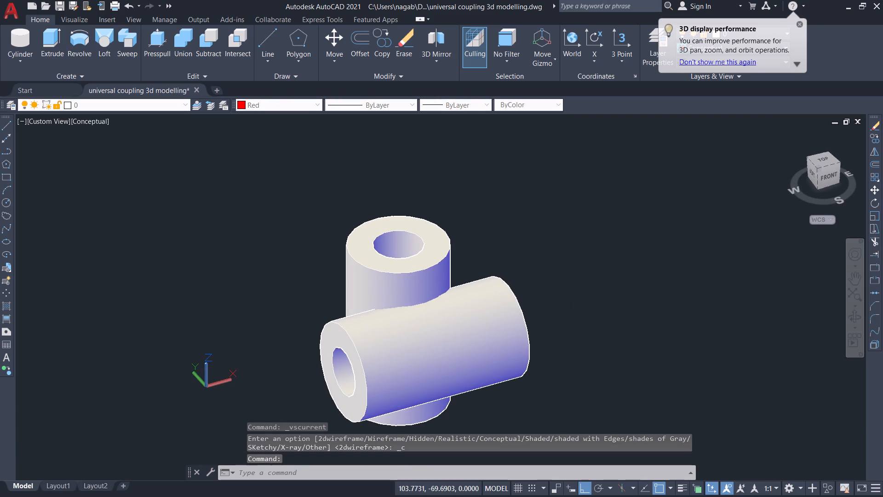
{"action": "scroll", "coordinate": [527, 290], "scroll_direction": "down", "scroll_amount": 2}
{"action": "scroll", "coordinate": [611, 330], "scroll_direction": "up", "scroll_amount": 3}
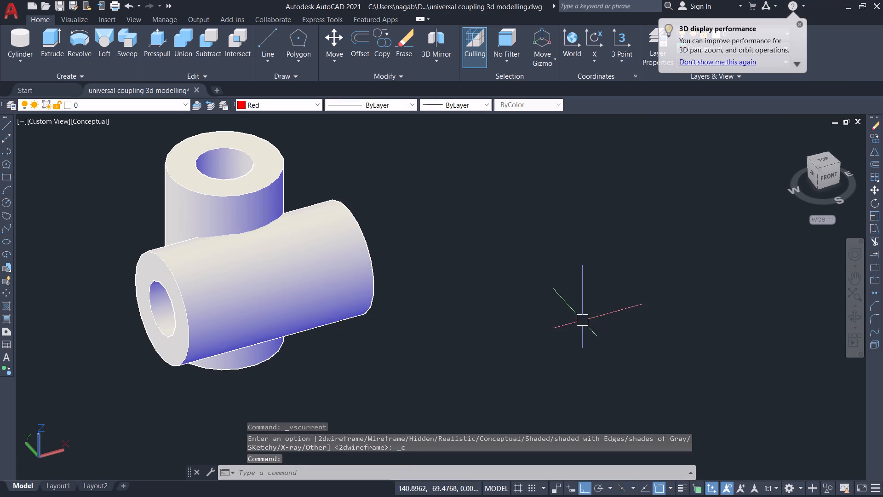
{"action": "scroll", "coordinate": [525, 304], "scroll_direction": "down", "scroll_amount": 1}
{"action": "scroll", "coordinate": [555, 275], "scroll_direction": "up", "scroll_amount": 2}
{"action": "scroll", "coordinate": [553, 273], "scroll_direction": "down", "scroll_amount": 2}
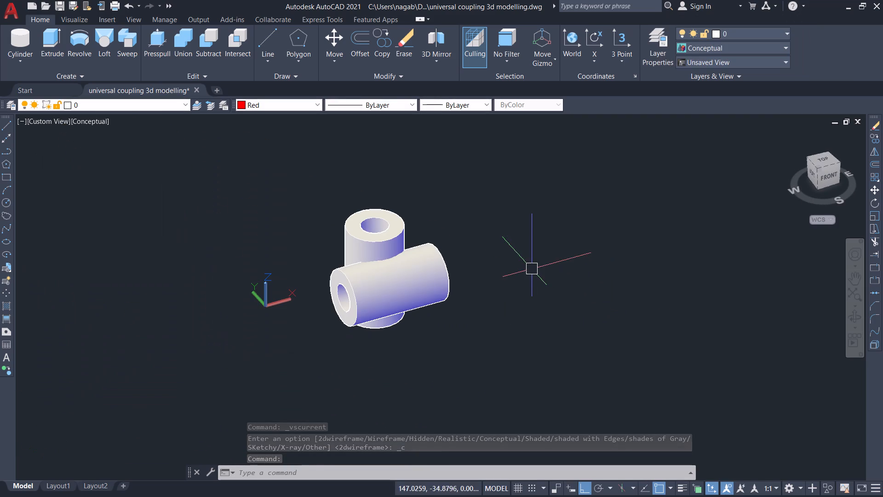
{"action": "middle_click", "coordinate": [565, 276]}
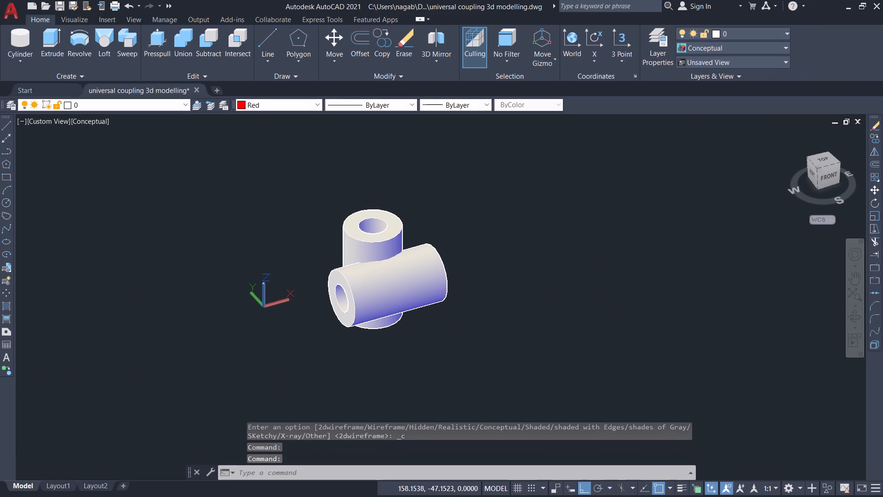
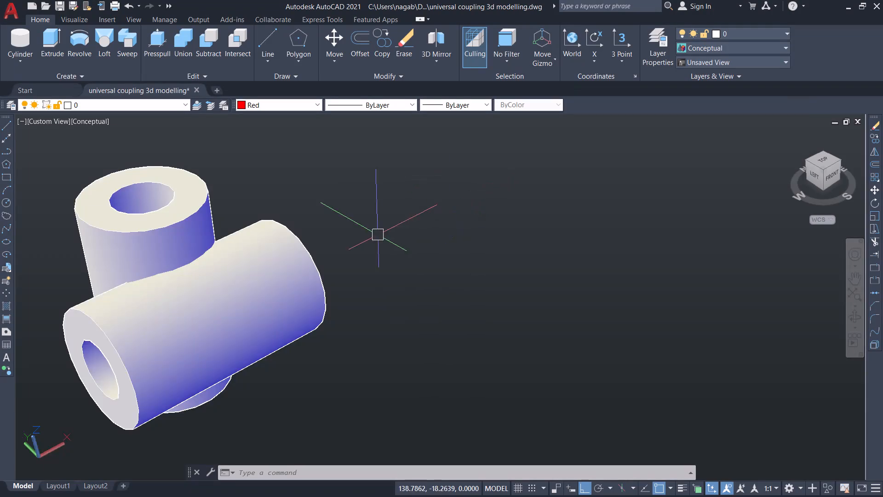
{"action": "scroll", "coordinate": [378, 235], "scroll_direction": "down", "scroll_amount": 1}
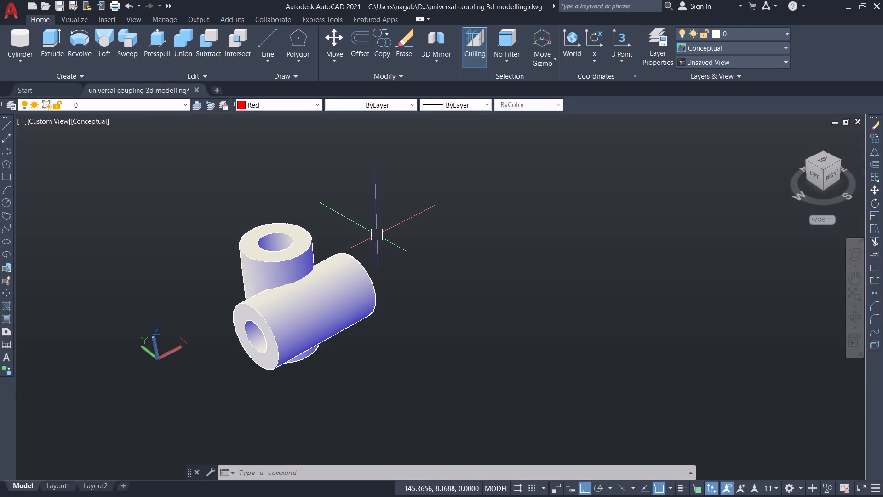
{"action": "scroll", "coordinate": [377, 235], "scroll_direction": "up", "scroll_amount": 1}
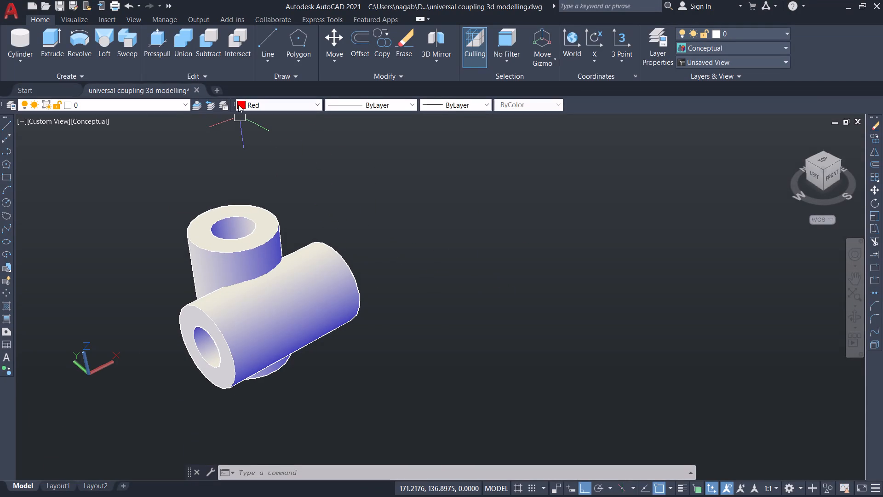
Start a new blank drawing.
{"action": "left_click", "coordinate": [219, 89]}
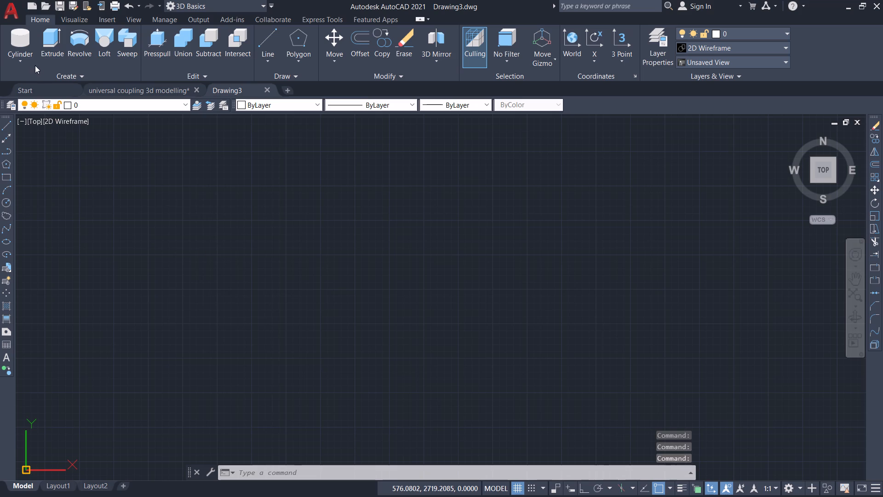
Create an upright cylinder of diameter 57 and height 38 near the origin, working in the SW Isometric view.
{"action": "left_click", "coordinate": [22, 47]}
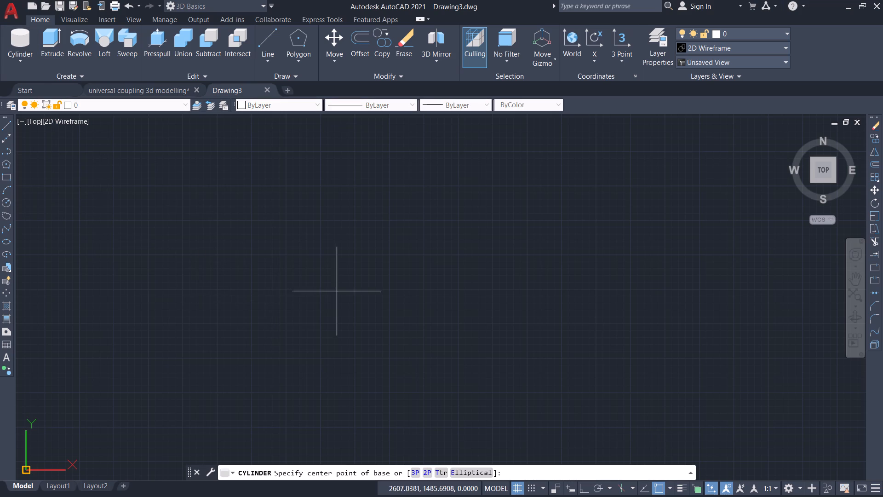
{"action": "left_click", "coordinate": [788, 138]}
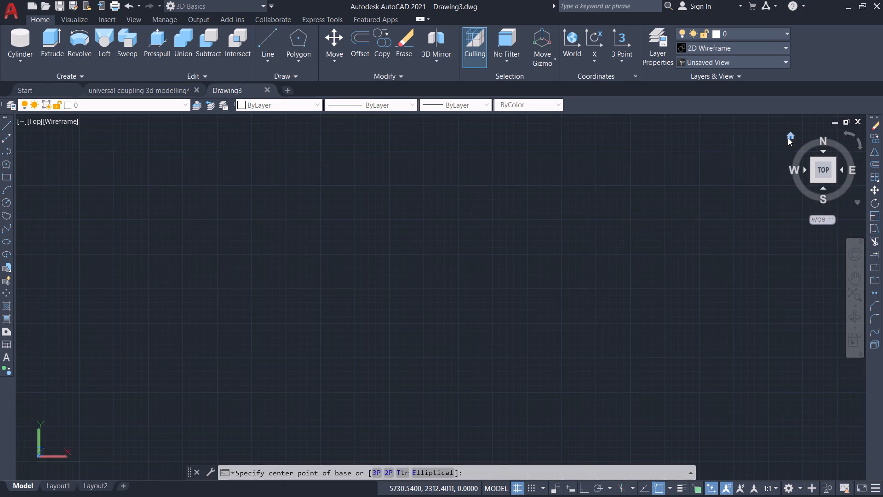
{"action": "scroll", "coordinate": [541, 216], "scroll_direction": "down", "scroll_amount": 1}
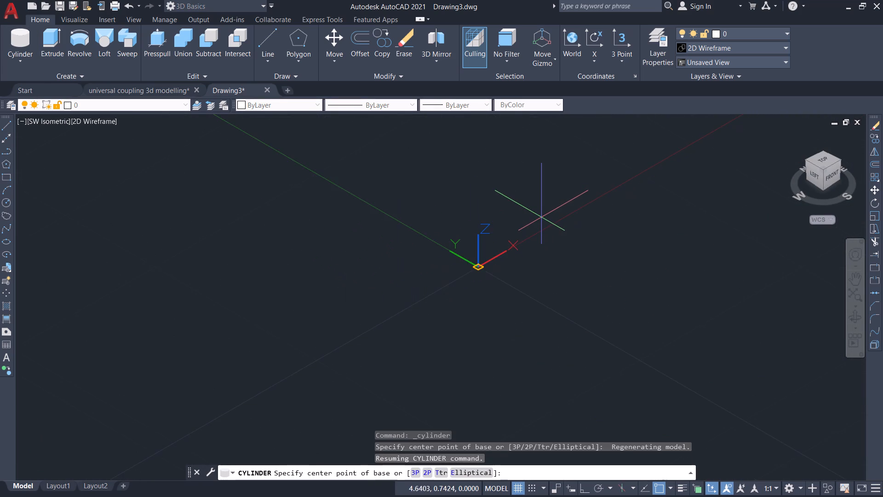
{"action": "scroll", "coordinate": [541, 217], "scroll_direction": "up", "scroll_amount": 1}
{"action": "middle_click_drag", "start_coordinate": [538, 219], "coordinate": [384, 412]}
{"action": "left_click", "coordinate": [357, 259]}
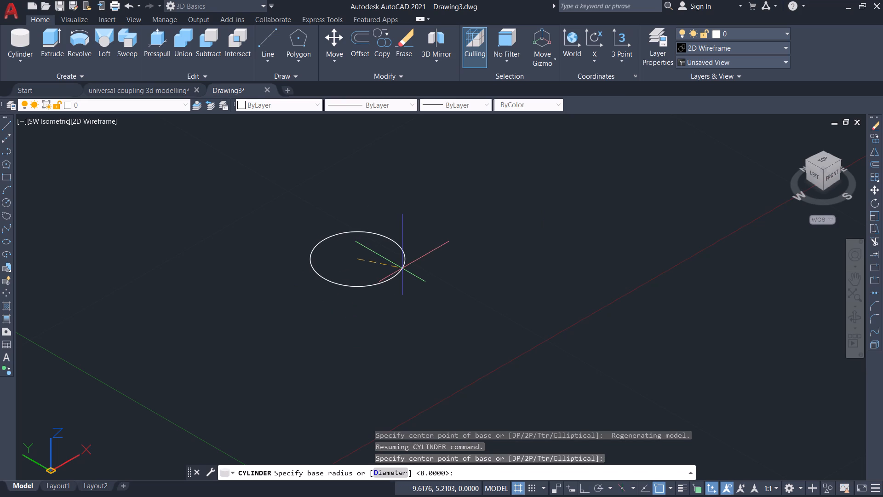
{"action": "key", "text": "d"}
{"action": "key", "text": "Return"}
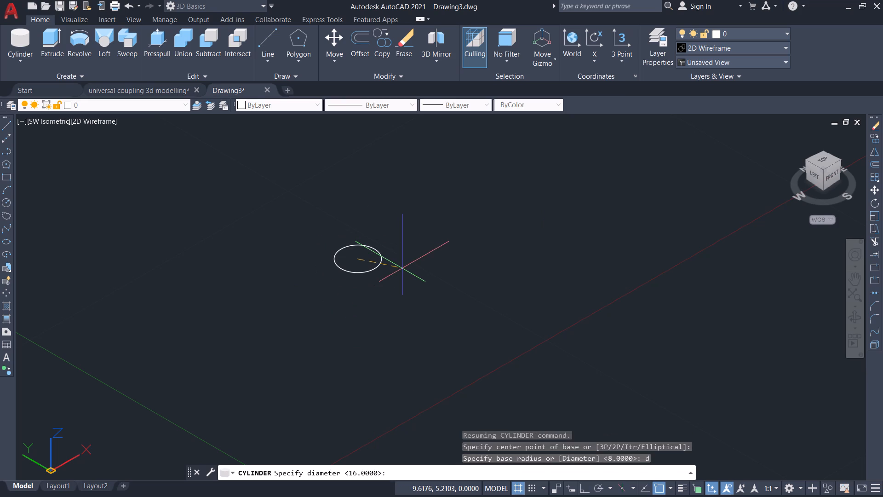
{"action": "type", "text": "57"}
{"action": "key", "text": "Return"}
{"action": "scroll", "coordinate": [402, 268], "scroll_direction": "down", "scroll_amount": 2}
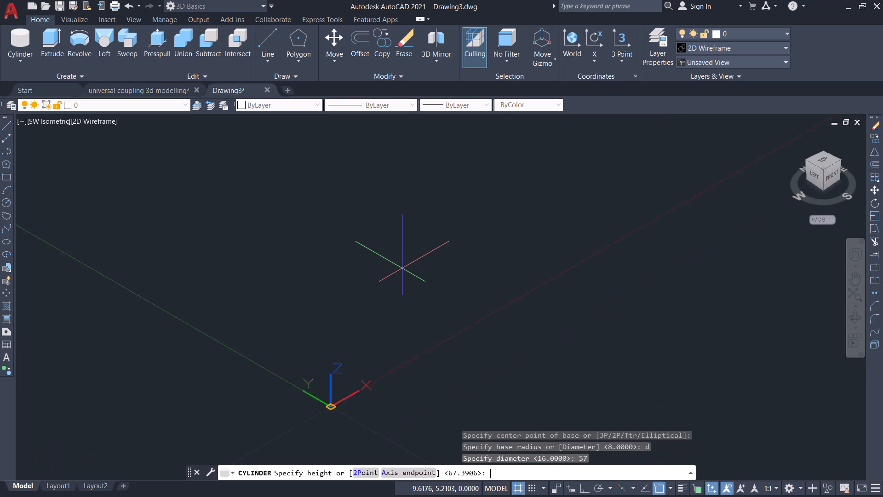
{"action": "scroll", "coordinate": [402, 268], "scroll_direction": "down", "scroll_amount": 2}
{"action": "scroll", "coordinate": [435, 169], "scroll_direction": "down", "scroll_amount": 2}
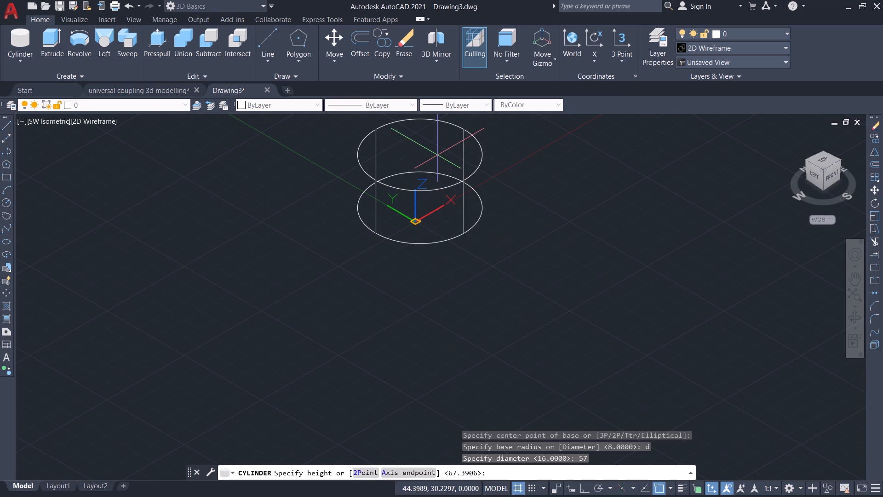
{"action": "type", "text": "38"}
{"action": "key", "text": "Return"}
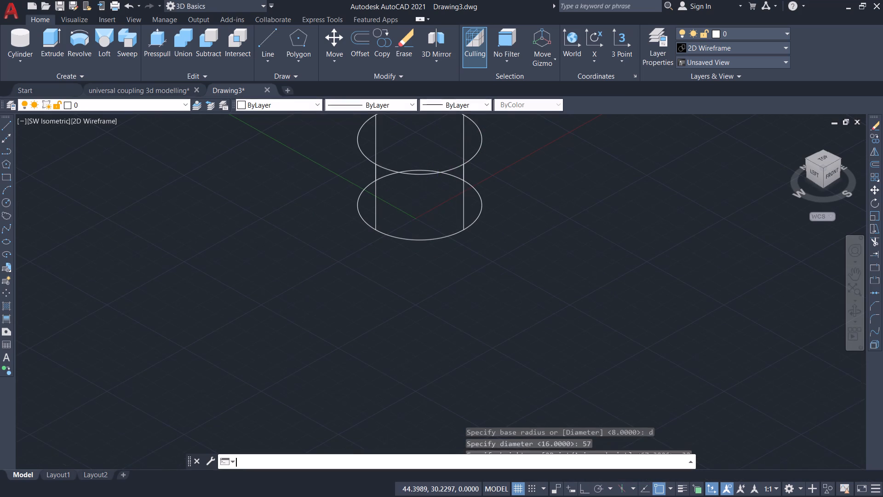
Draw a circle of diameter 30 centred on the cylinder's base.
{"action": "middle_click_drag", "start_coordinate": [492, 155], "coordinate": [371, 324]}
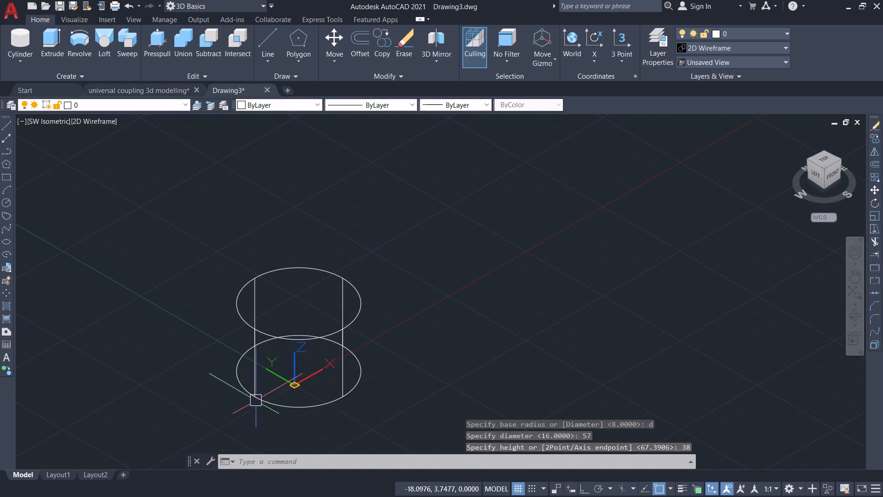
{"action": "scroll", "coordinate": [255, 401], "scroll_direction": "down", "scroll_amount": 1}
{"action": "scroll", "coordinate": [255, 401], "scroll_direction": "up", "scroll_amount": 2}
{"action": "middle_click_drag", "start_coordinate": [223, 416], "coordinate": [218, 405]}
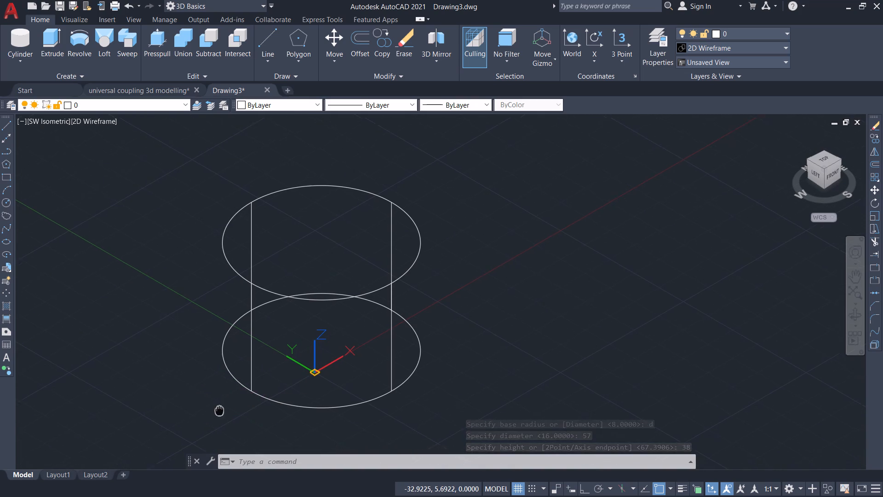
{"action": "middle_click_drag", "start_coordinate": [218, 405], "coordinate": [216, 395]}
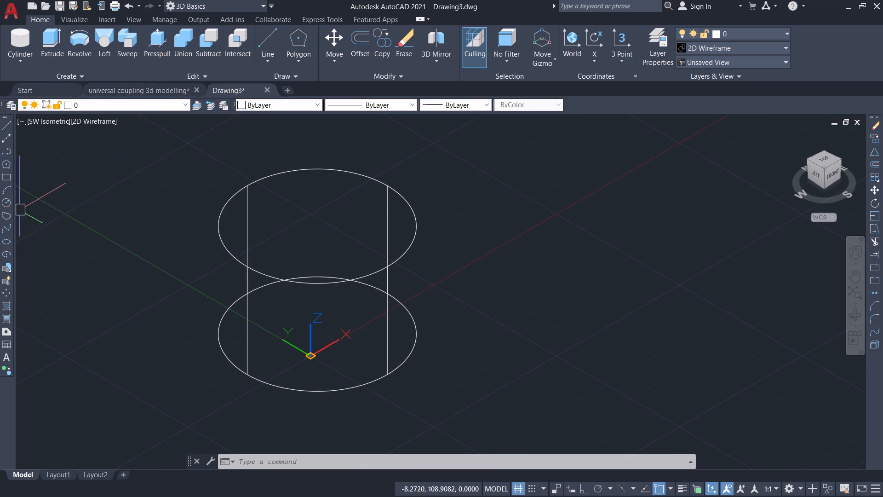
{"action": "left_click", "coordinate": [6, 204]}
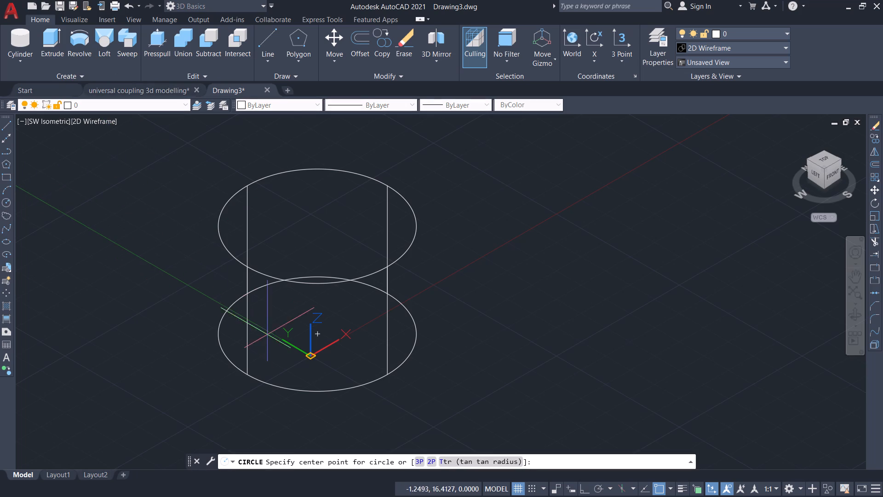
{"action": "left_click", "coordinate": [316, 332]}
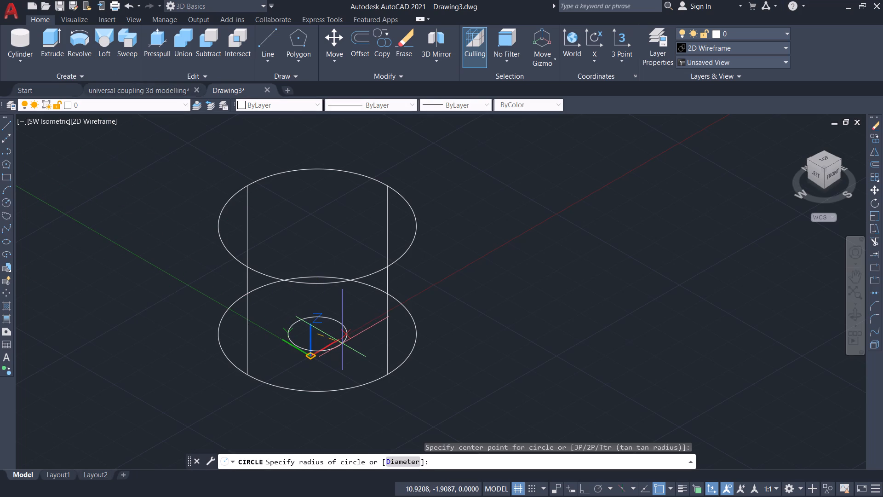
{"action": "key", "text": "d"}
{"action": "key", "text": "Return"}
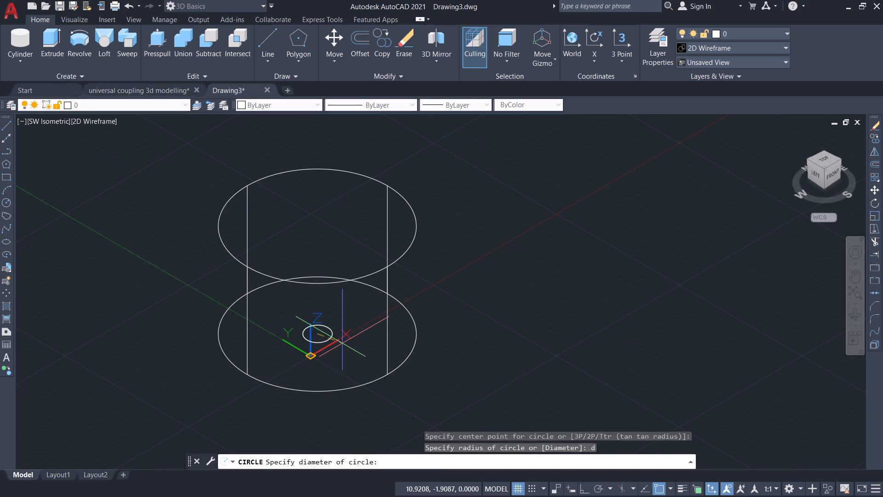
{"action": "type", "text": "30"}
{"action": "key", "text": "Return"}
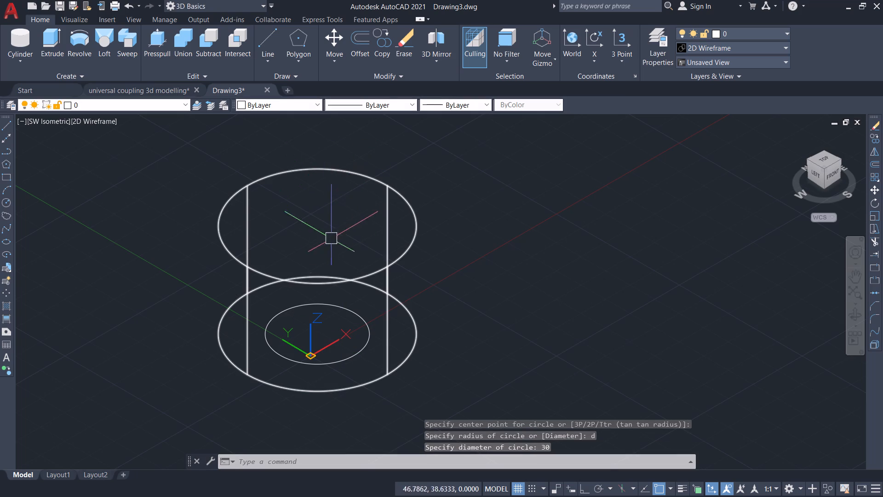
Extrude the inner circle upward about 70 units, past the top of the large cylinder.
{"action": "left_click", "coordinate": [52, 43]}
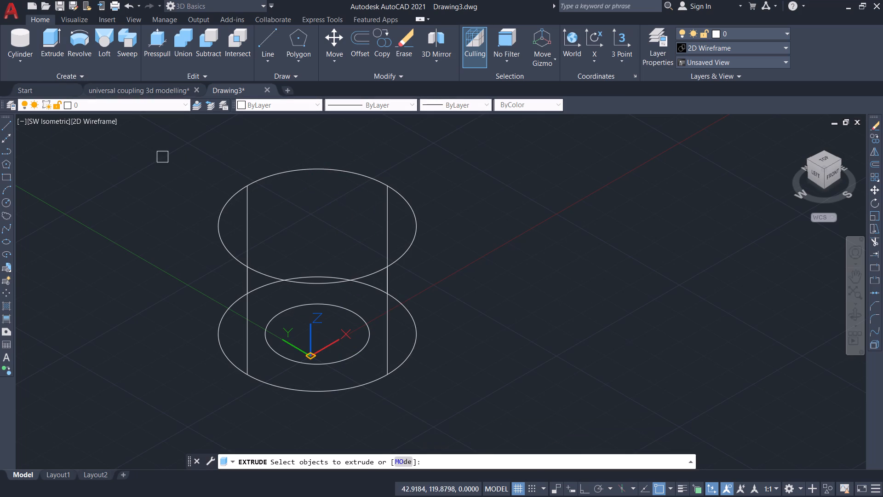
{"action": "left_click", "coordinate": [354, 312]}
{"action": "key", "text": "Return"}
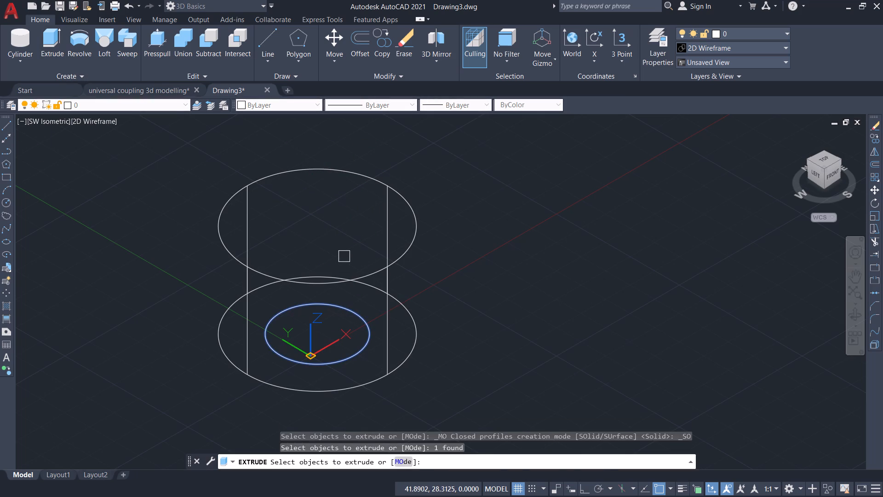
{"action": "left_click", "coordinate": [325, 135]}
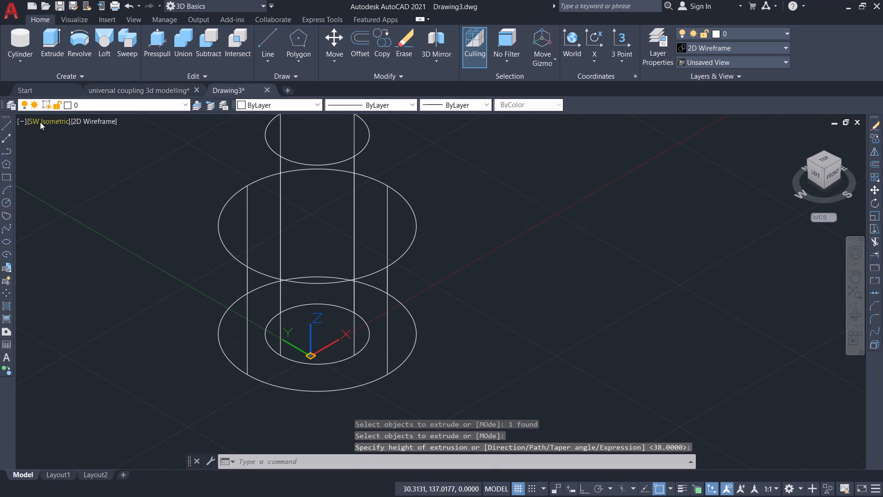
Set the visual style to Conceptual.
{"action": "left_click", "coordinate": [91, 122]}
{"action": "left_click", "coordinate": [120, 162]}
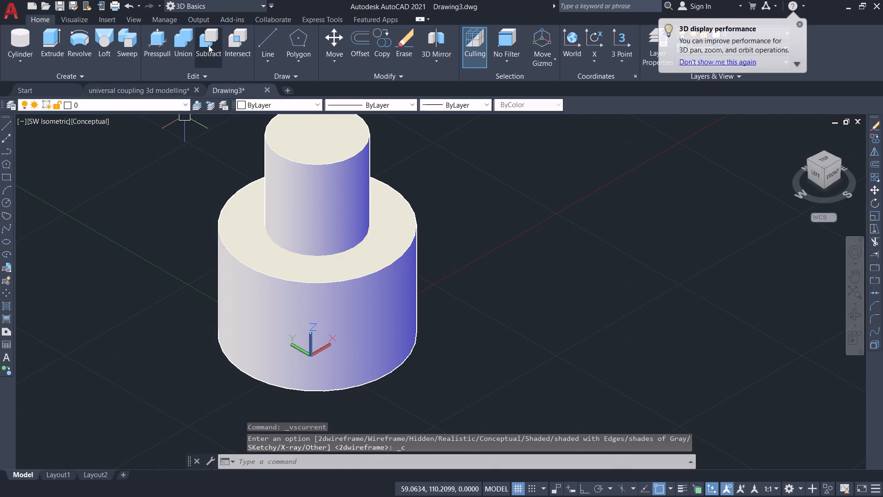
Subtract the narrow inner cylinder from the large cylinder to bore it through.
{"action": "left_click", "coordinate": [209, 46]}
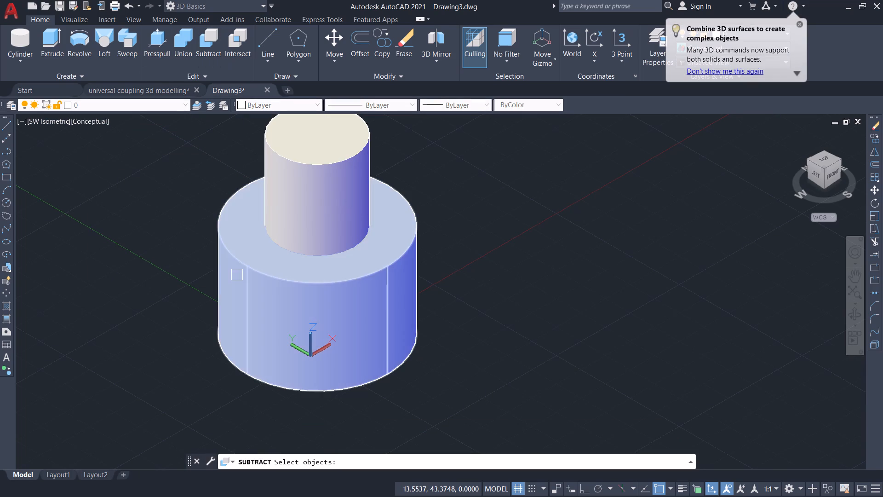
{"action": "left_click", "coordinate": [237, 275]}
{"action": "key", "text": "Return"}
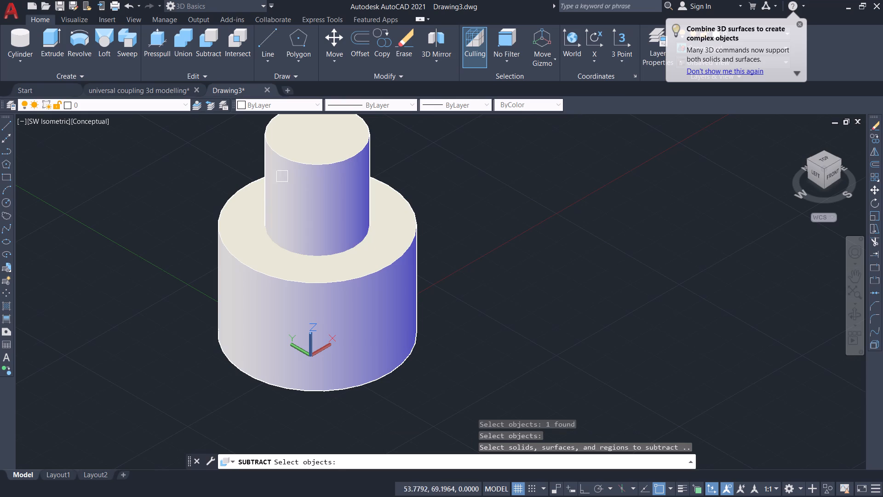
{"action": "left_click", "coordinate": [318, 150]}
{"action": "key", "text": "Return"}
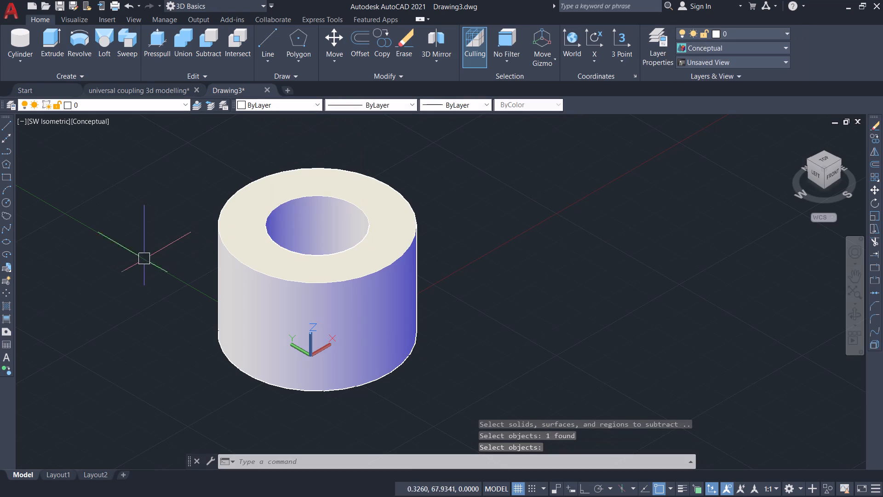
Examine the bored cylinder from several orbit angles and zoom levels, returning to the home view.
{"action": "middle_click_drag", "start_coordinate": [137, 260], "coordinate": [155, 253]}
{"action": "middle_click_drag", "start_coordinate": [131, 256], "coordinate": [139, 255], "text": "shift"}
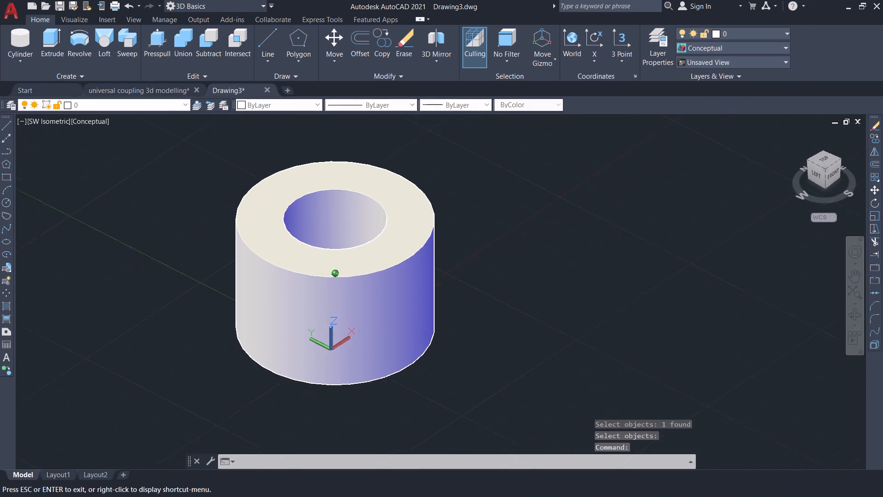
{"action": "middle_click_drag", "start_coordinate": [139, 255], "coordinate": [161, 272], "text": "shift"}
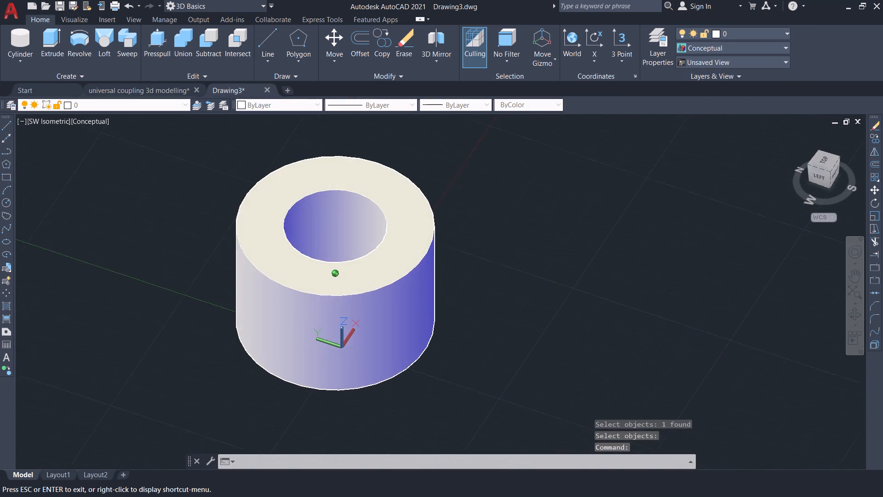
{"action": "middle_click_drag", "start_coordinate": [161, 272], "coordinate": [139, 273], "text": "shift"}
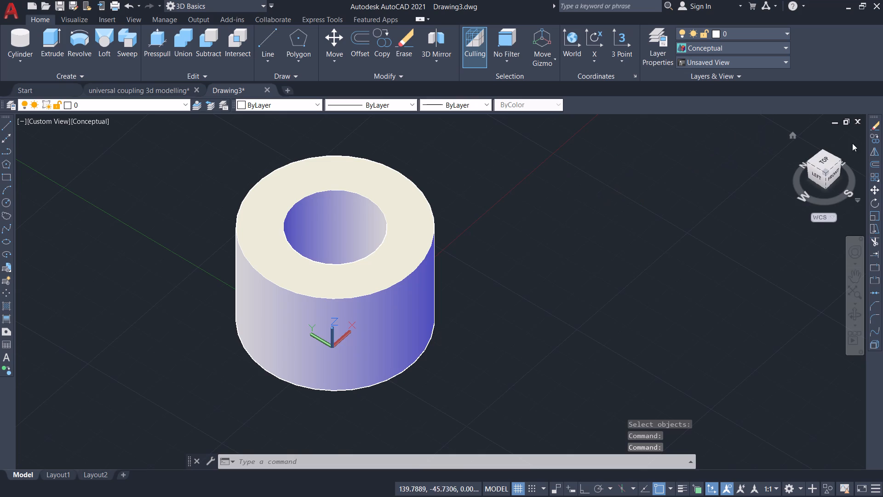
{"action": "left_click", "coordinate": [791, 136]}
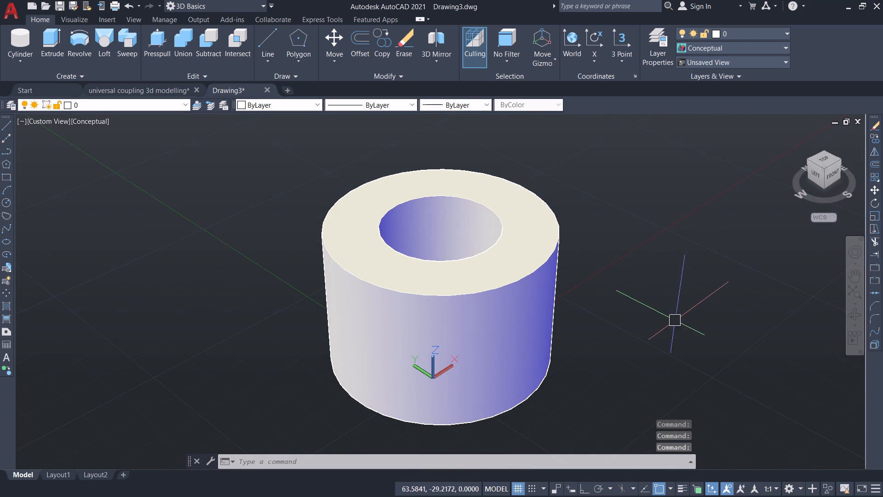
{"action": "scroll", "coordinate": [636, 318], "scroll_direction": "down", "scroll_amount": 2}
{"action": "scroll", "coordinate": [626, 315], "scroll_direction": "up", "scroll_amount": 1}
{"action": "scroll", "coordinate": [626, 315], "scroll_direction": "down", "scroll_amount": 1}
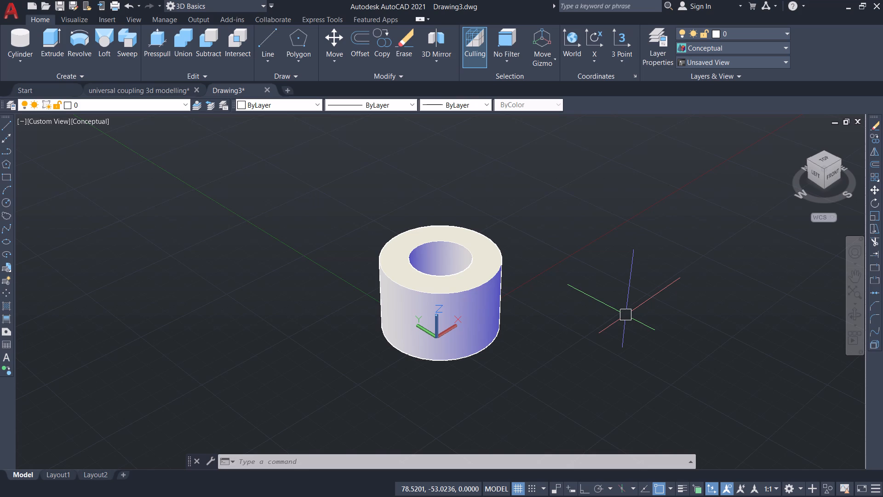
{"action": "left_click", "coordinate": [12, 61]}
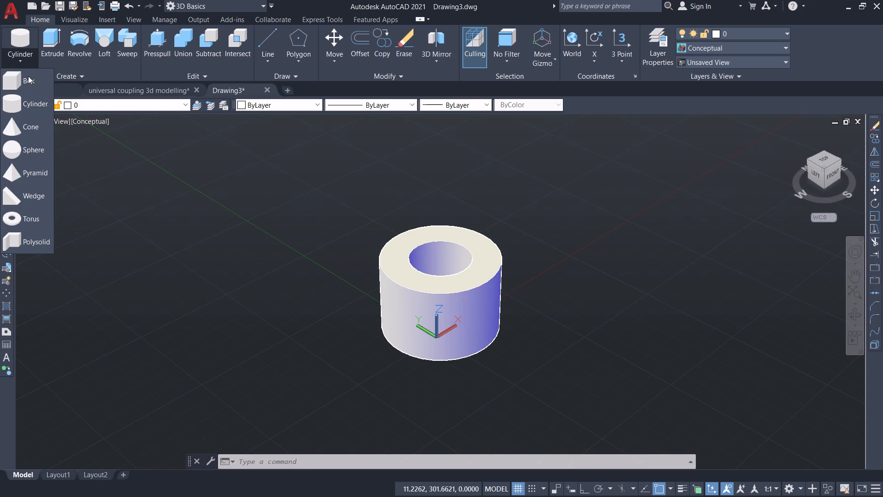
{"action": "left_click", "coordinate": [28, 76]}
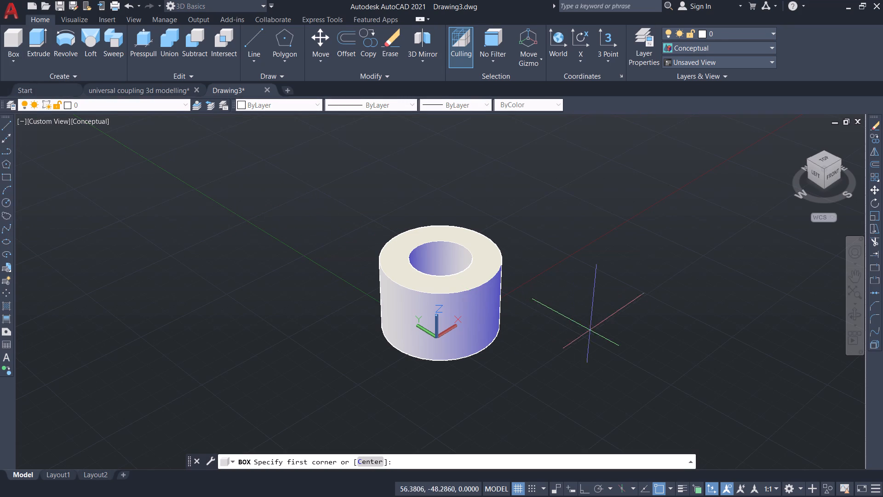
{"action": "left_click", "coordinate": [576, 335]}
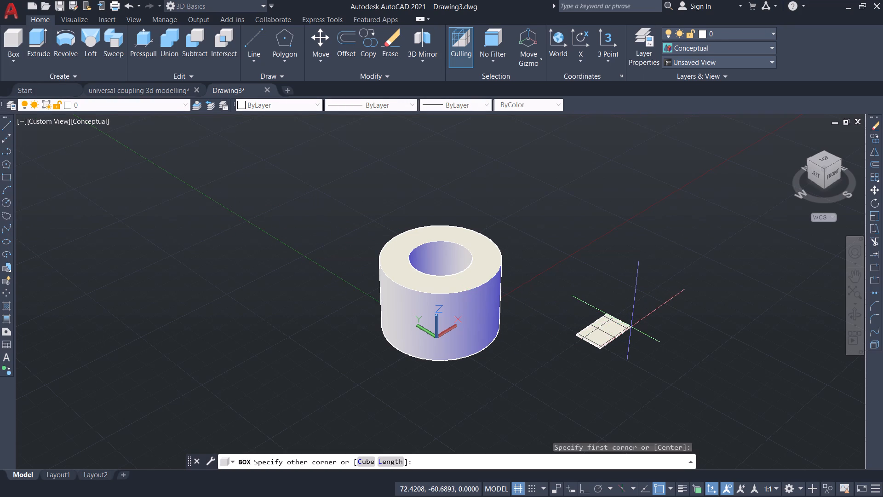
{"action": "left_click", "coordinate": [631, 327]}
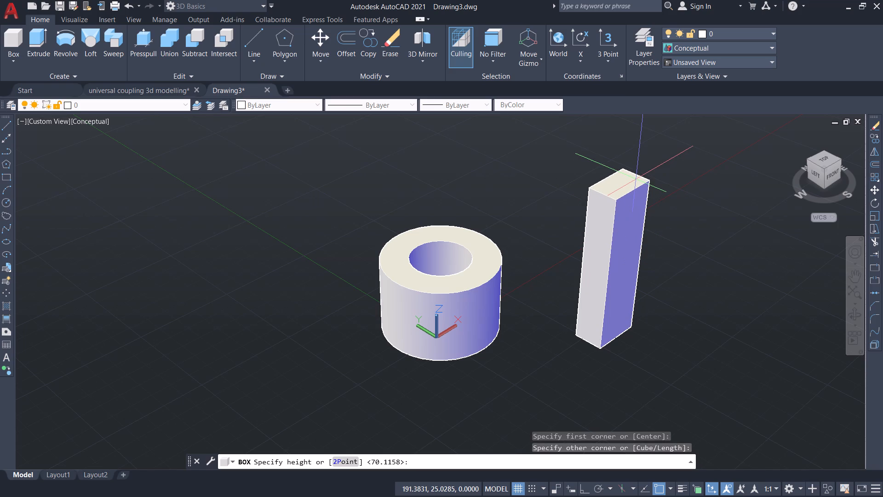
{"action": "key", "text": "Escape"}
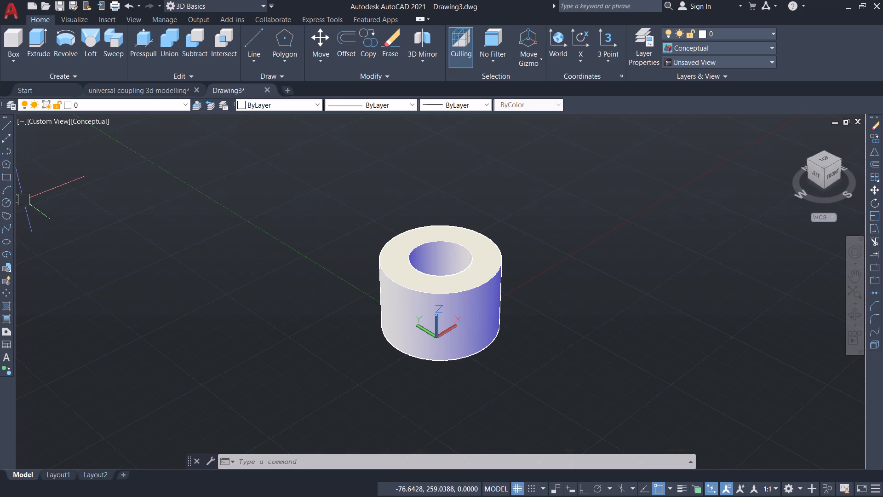
Set the visual style to 2D Wireframe.
{"action": "left_click", "coordinate": [97, 124]}
{"action": "left_click", "coordinate": [94, 123]}
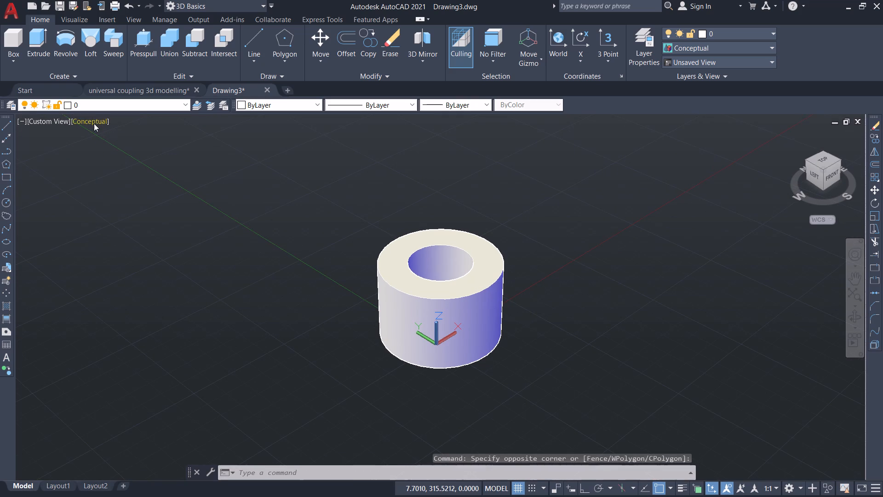
{"action": "left_click", "coordinate": [94, 123]}
{"action": "left_click", "coordinate": [111, 150]}
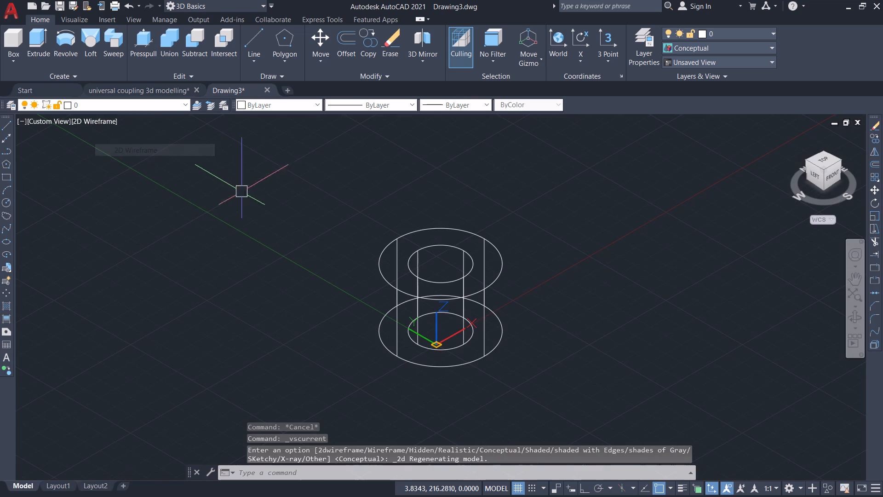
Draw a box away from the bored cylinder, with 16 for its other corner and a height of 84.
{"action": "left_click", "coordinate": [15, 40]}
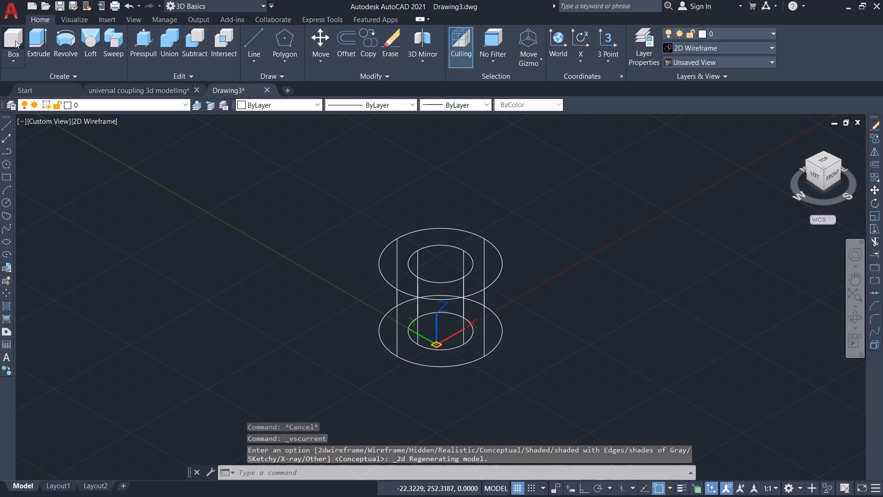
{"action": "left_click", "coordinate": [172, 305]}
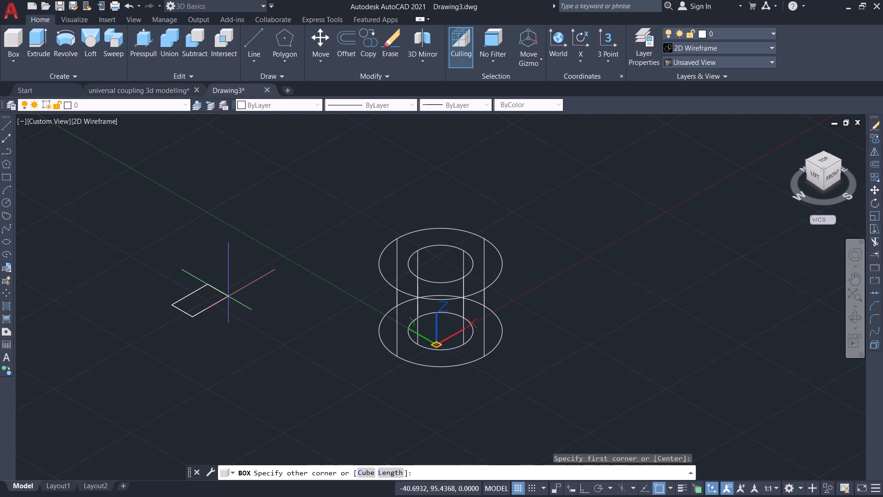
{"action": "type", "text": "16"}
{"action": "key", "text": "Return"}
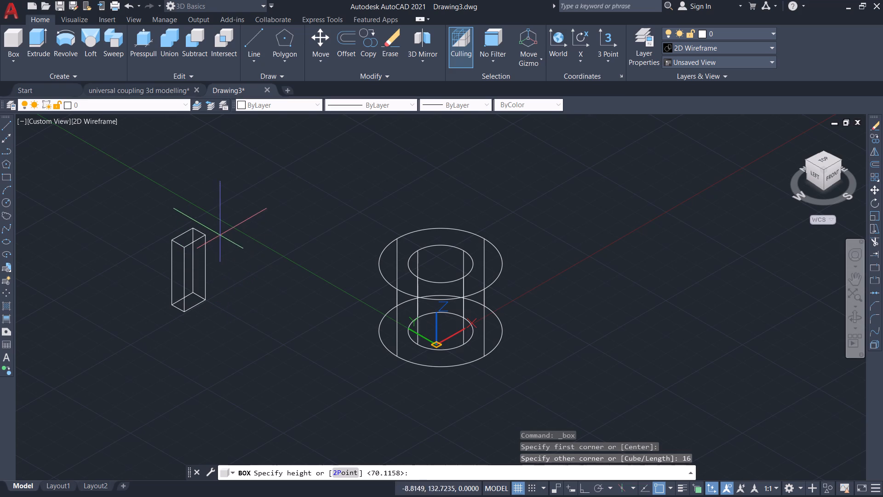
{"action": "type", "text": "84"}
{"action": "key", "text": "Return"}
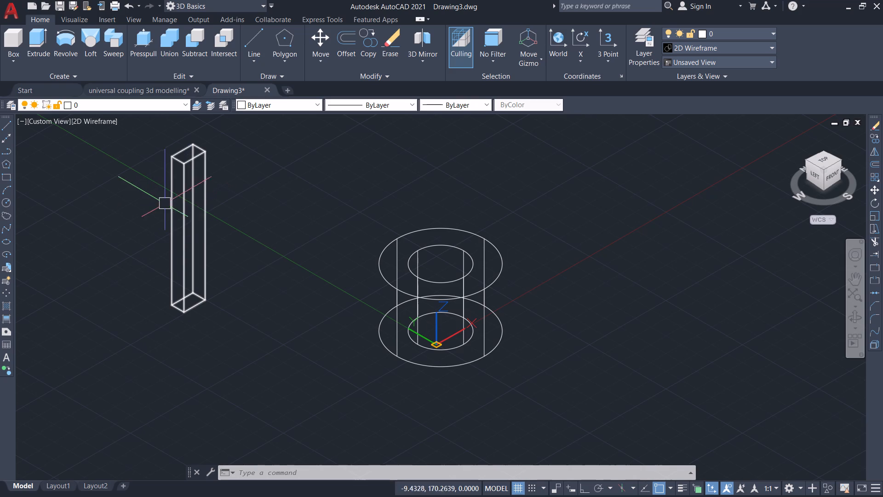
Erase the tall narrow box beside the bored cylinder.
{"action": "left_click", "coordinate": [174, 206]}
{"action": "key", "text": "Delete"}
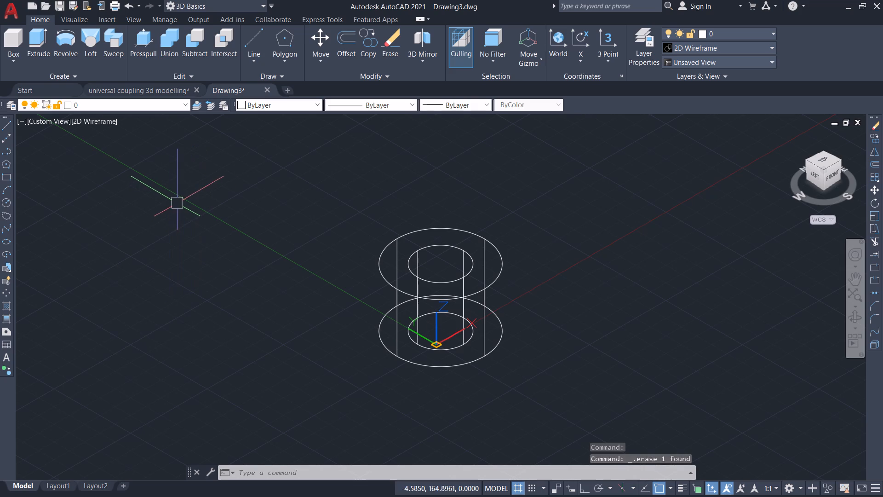
With Ortho on, draw a closed upright rectangle of lines, 16 along Y by 84 along Z, apart from the cylinder.
{"action": "left_click", "coordinate": [6, 177]}
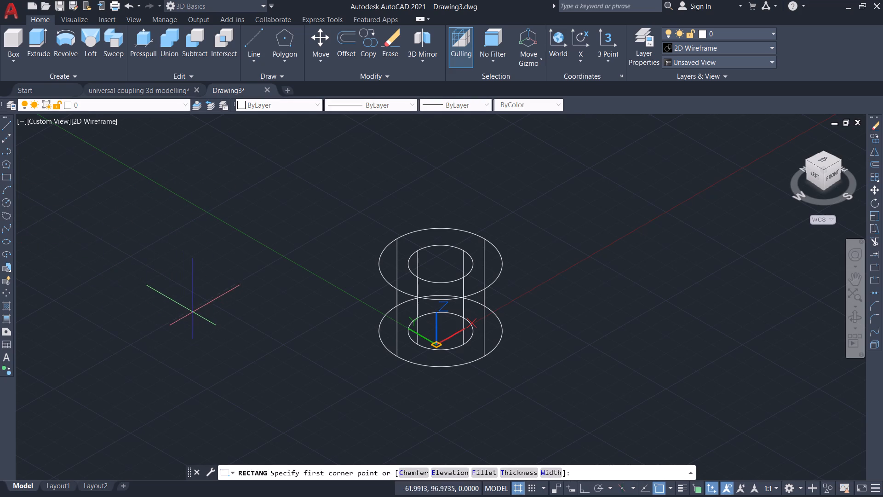
{"action": "key", "text": "Escape"}
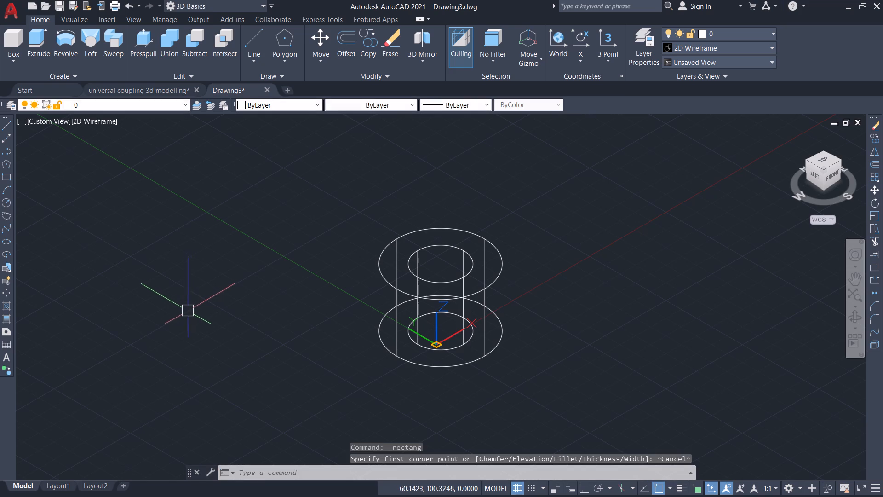
{"action": "left_click", "coordinate": [7, 129]}
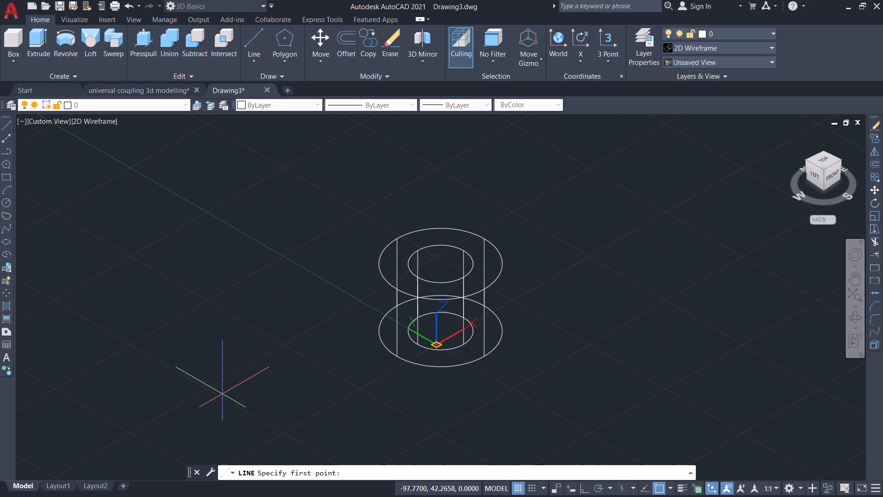
{"action": "left_click", "coordinate": [166, 341]}
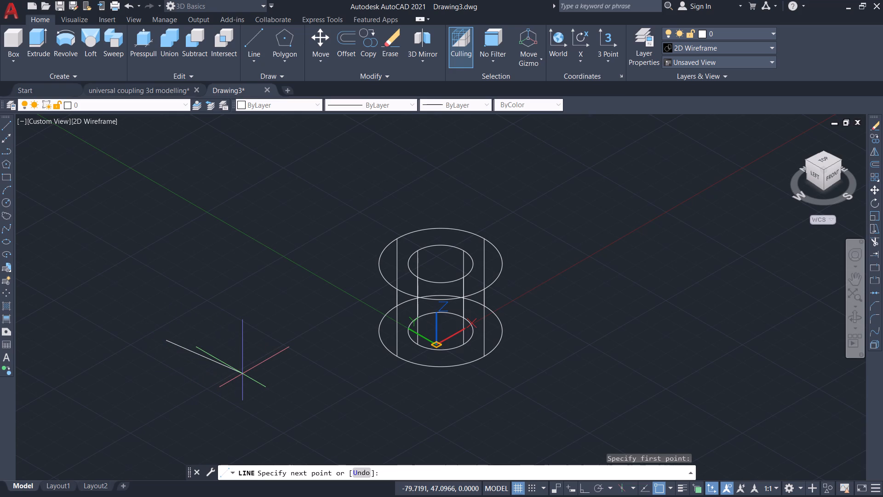
{"action": "key", "text": "F8"}
{"action": "type", "text": "16"}
{"action": "key", "text": "Return"}
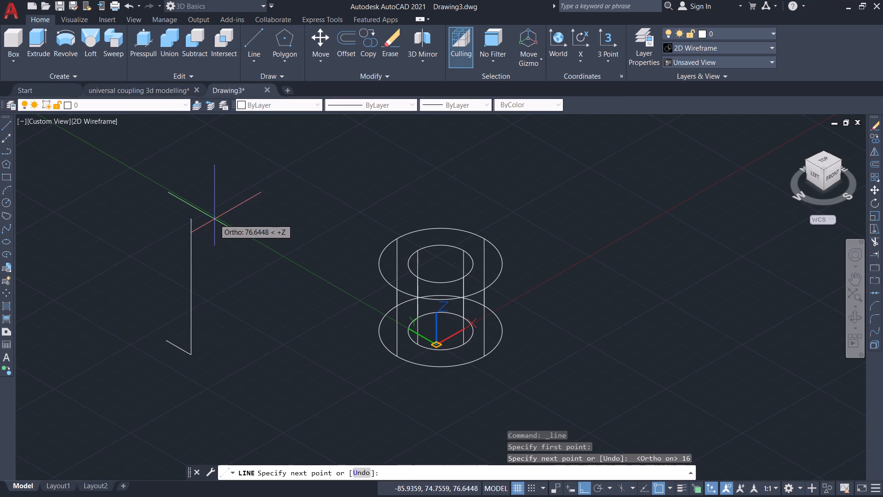
{"action": "type", "text": "84"}
{"action": "key", "text": "Return"}
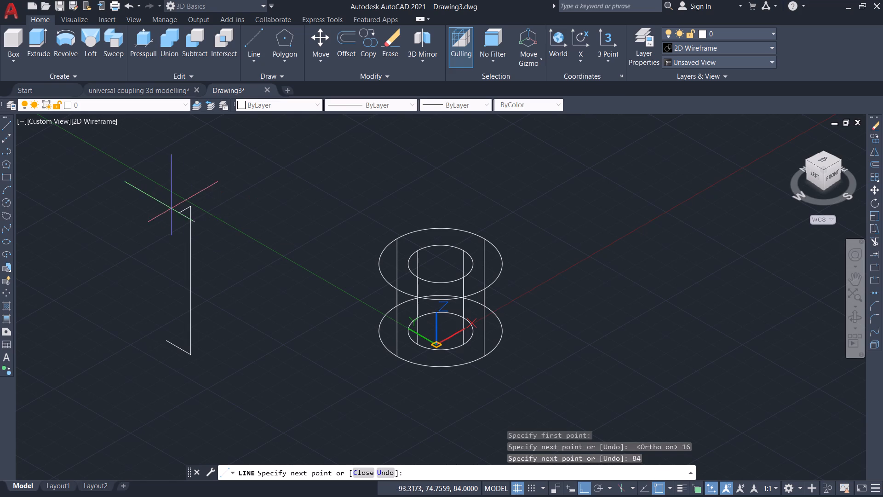
{"action": "type", "text": "16"}
{"action": "key", "text": "Return"}
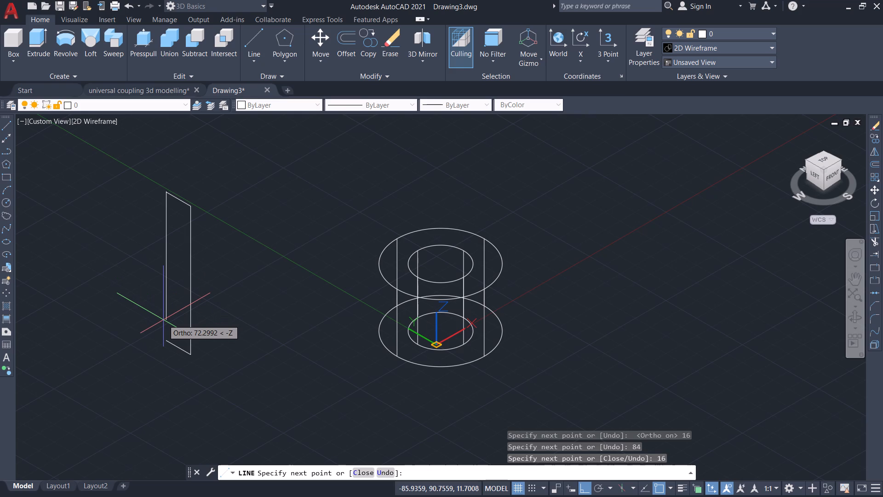
{"action": "type", "text": "84"}
{"action": "key", "text": "Return"}
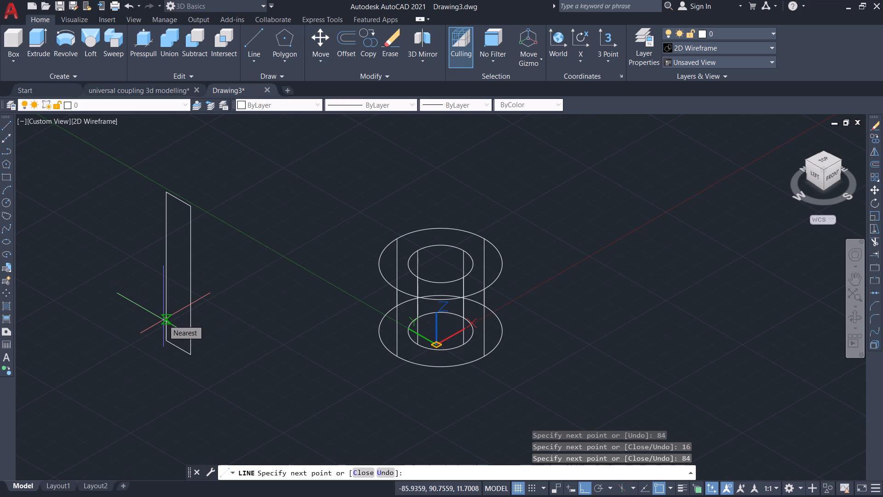
{"action": "key", "text": "Return"}
Join the four lines of the upright rectangle into one polyline.
{"action": "left_click", "coordinate": [122, 167]}
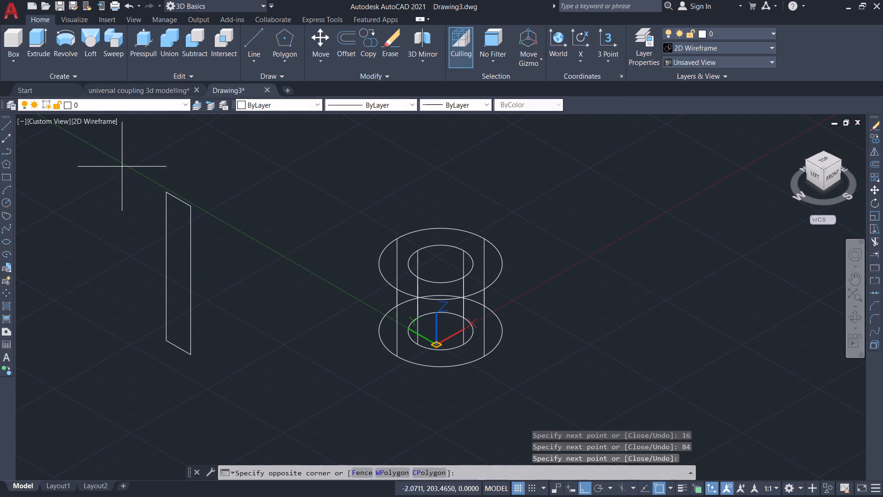
{"action": "left_click", "coordinate": [234, 380]}
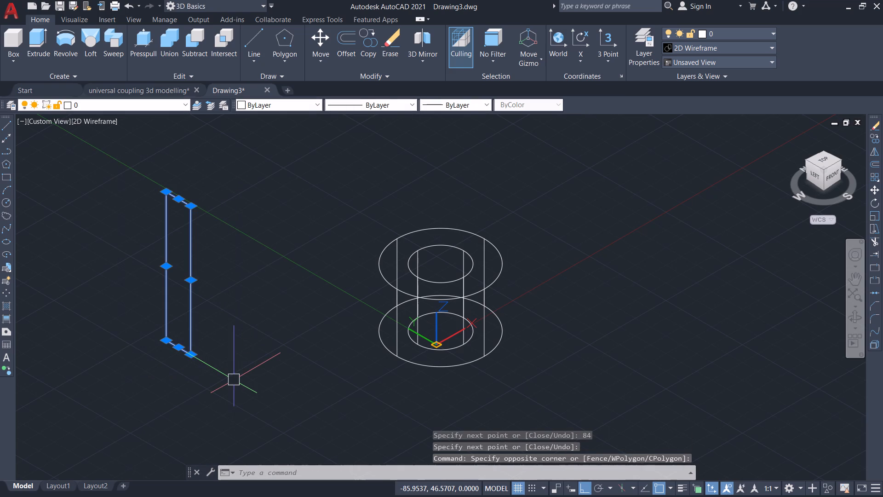
{"action": "key", "text": "j"}
{"action": "key", "text": "Return"}
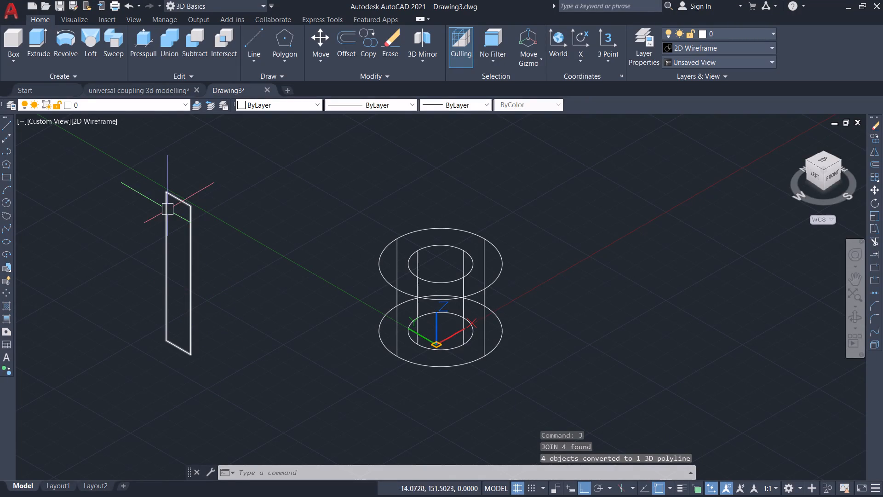
Extrude the upright rectangle 57 units along the X direction into a solid block.
{"action": "left_click", "coordinate": [40, 42]}
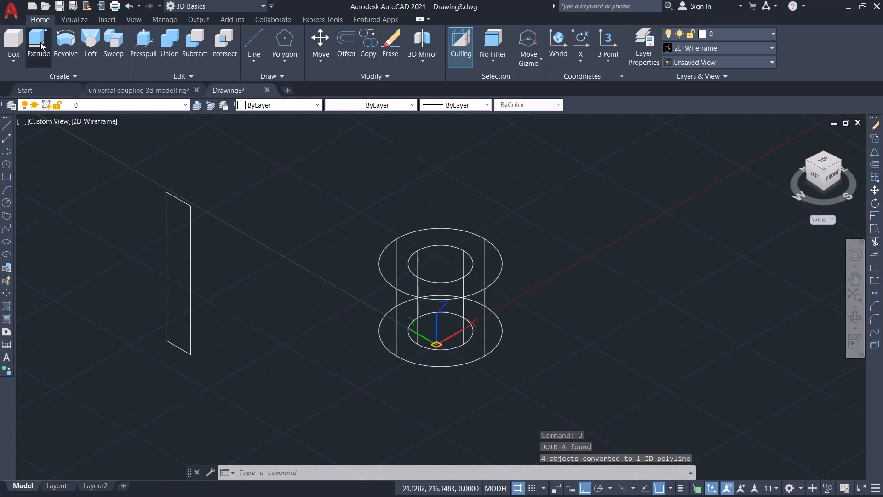
{"action": "left_click", "coordinate": [192, 275]}
{"action": "key", "text": "Return"}
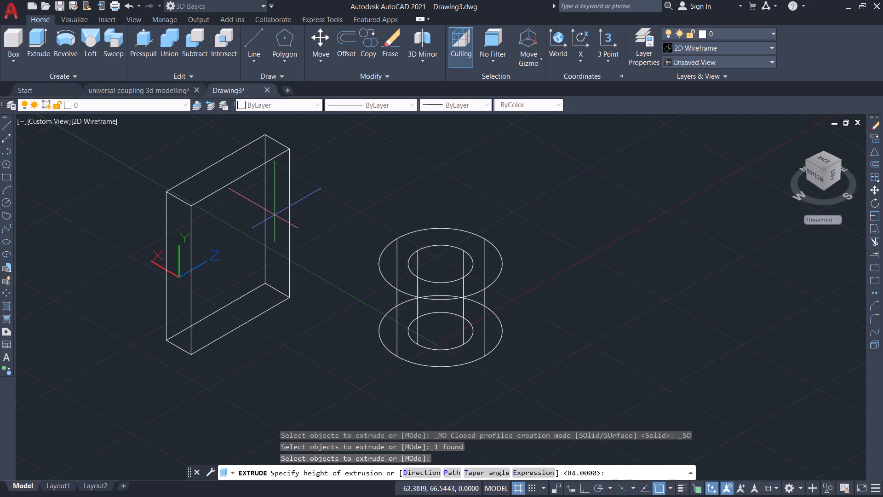
{"action": "type", "text": "57"}
{"action": "key", "text": "Return"}
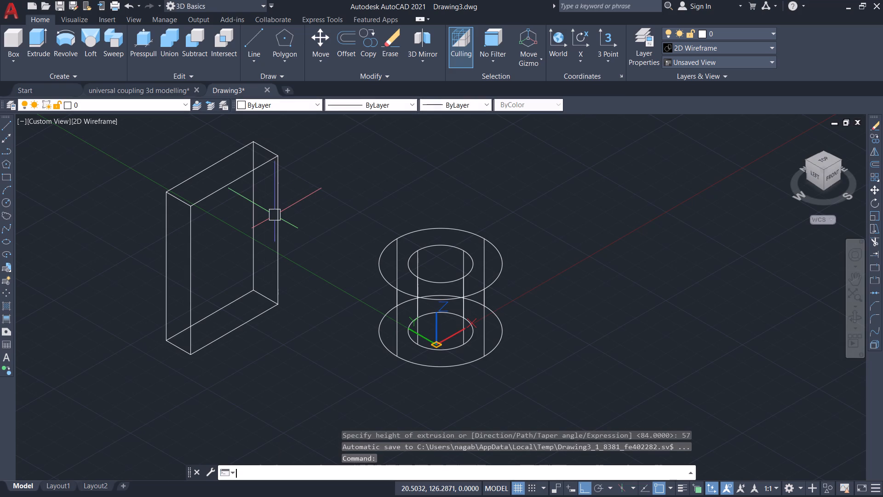
Start a line on the ground plane in the empty area behind the bored cylinder.
{"action": "scroll", "coordinate": [514, 236], "scroll_direction": "down", "scroll_amount": 1}
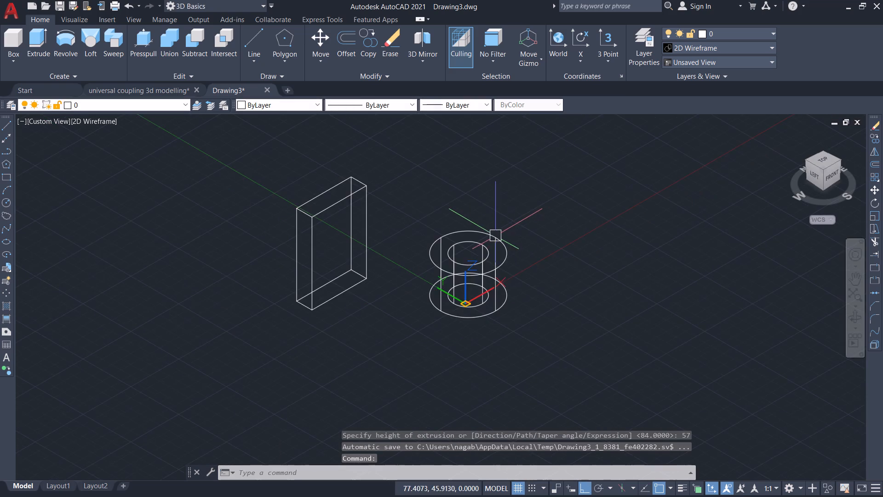
{"action": "scroll", "coordinate": [495, 236], "scroll_direction": "up", "scroll_amount": 1}
{"action": "middle_click_drag", "start_coordinate": [461, 211], "coordinate": [380, 254]}
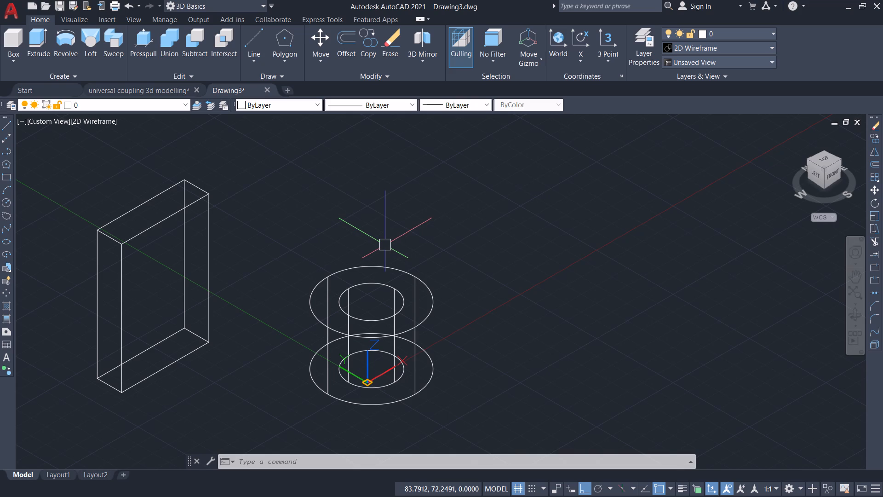
{"action": "scroll", "coordinate": [275, 309], "scroll_direction": "down", "scroll_amount": 1}
{"action": "scroll", "coordinate": [277, 306], "scroll_direction": "up", "scroll_amount": 1}
{"action": "scroll", "coordinate": [277, 306], "scroll_direction": "down", "scroll_amount": 1}
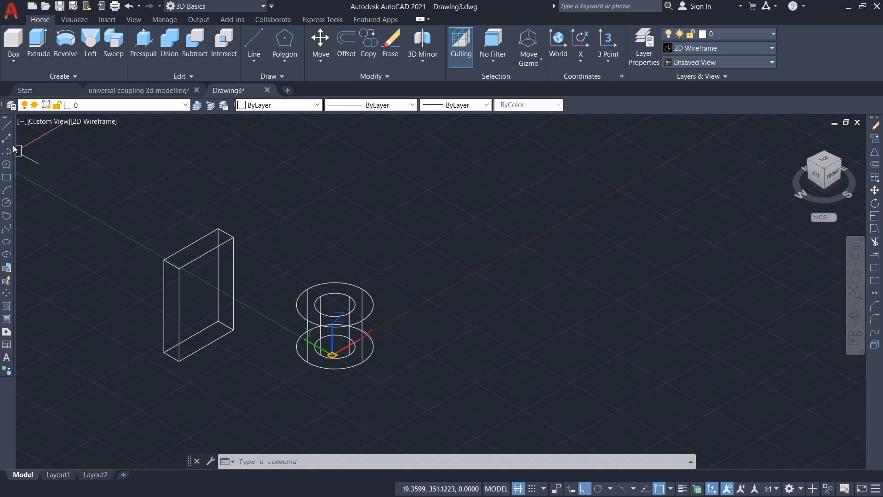
{"action": "left_click", "coordinate": [9, 127]}
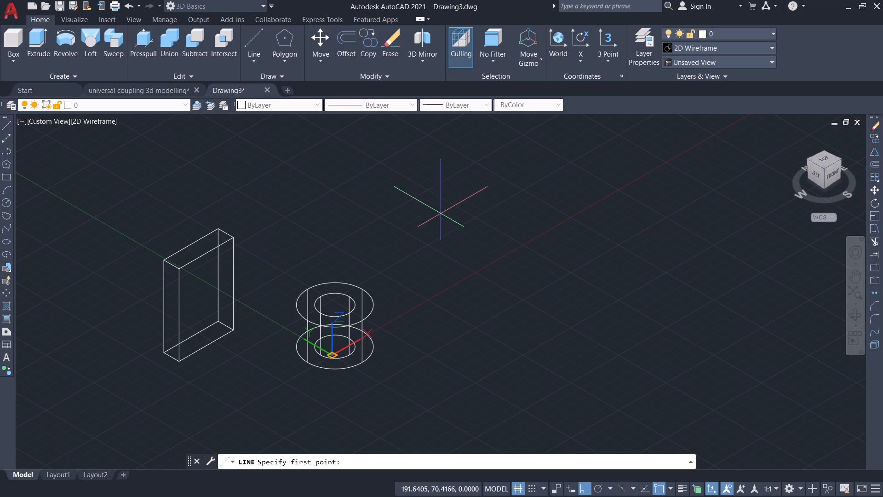
{"action": "left_click", "coordinate": [437, 198]}
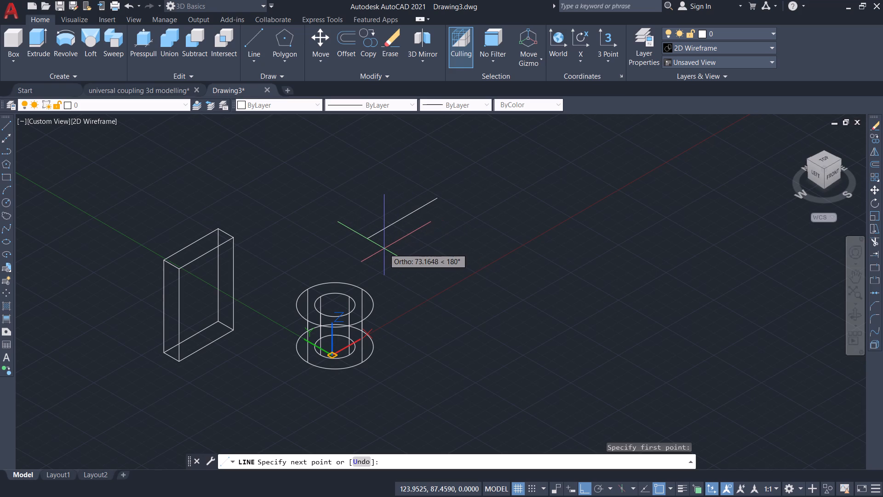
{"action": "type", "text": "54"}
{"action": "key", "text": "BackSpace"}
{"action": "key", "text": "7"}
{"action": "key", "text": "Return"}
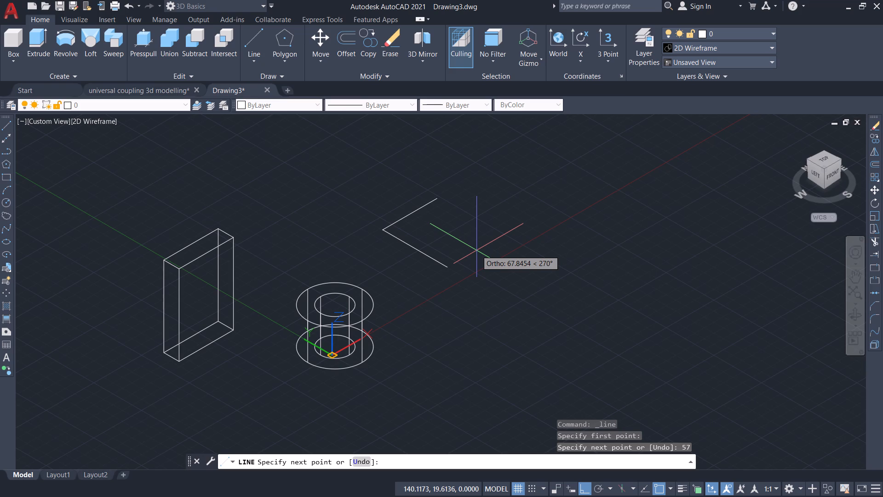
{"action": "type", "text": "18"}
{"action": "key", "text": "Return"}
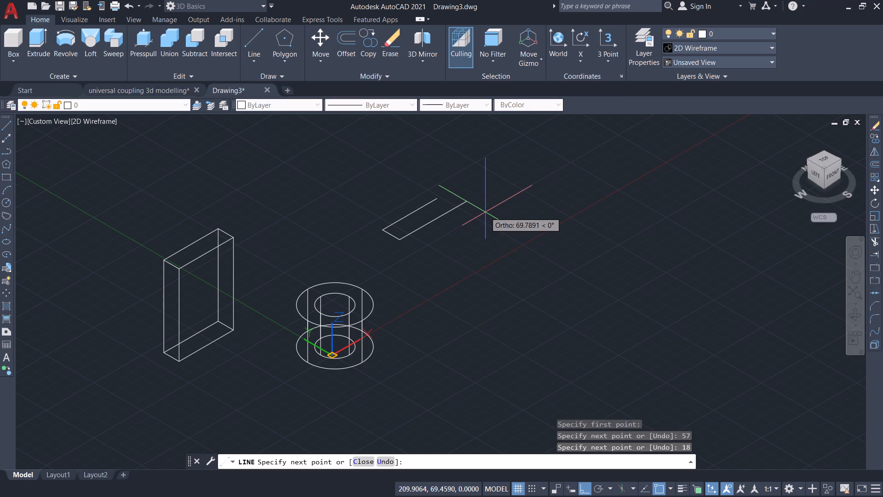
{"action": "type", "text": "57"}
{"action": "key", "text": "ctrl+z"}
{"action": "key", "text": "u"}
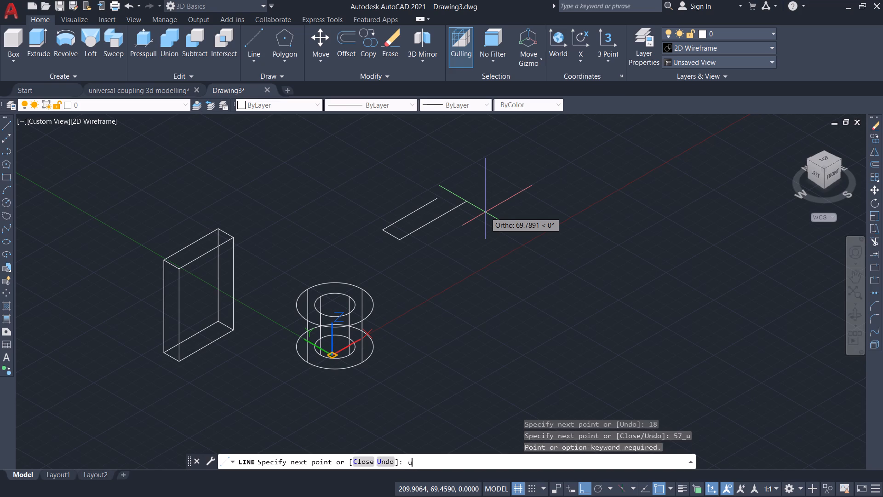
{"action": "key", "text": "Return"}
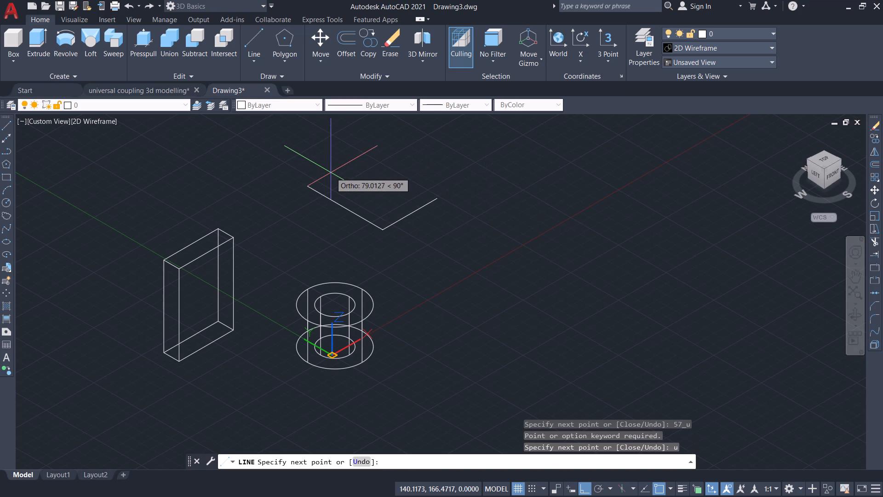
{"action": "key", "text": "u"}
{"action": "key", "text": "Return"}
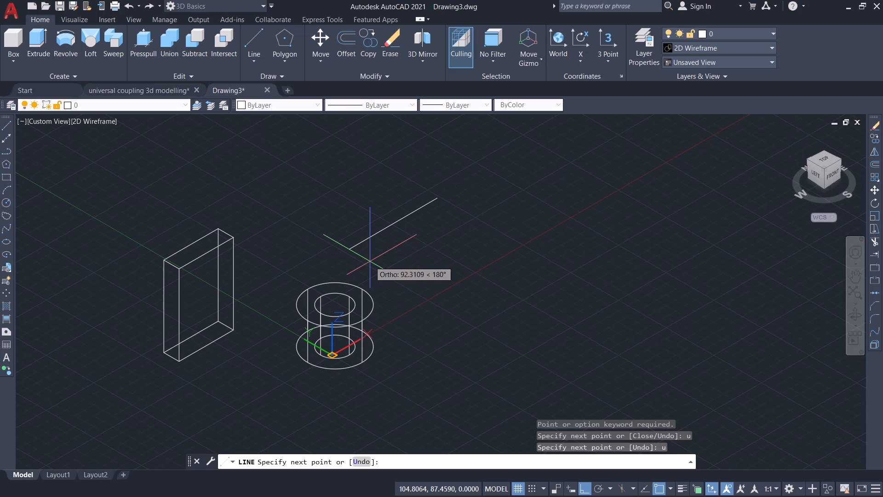
From the line's start point, draw a closed flat rectangle of lines, 84 along X by 18 along Y.
{"action": "type", "text": "84"}
{"action": "key", "text": "Return"}
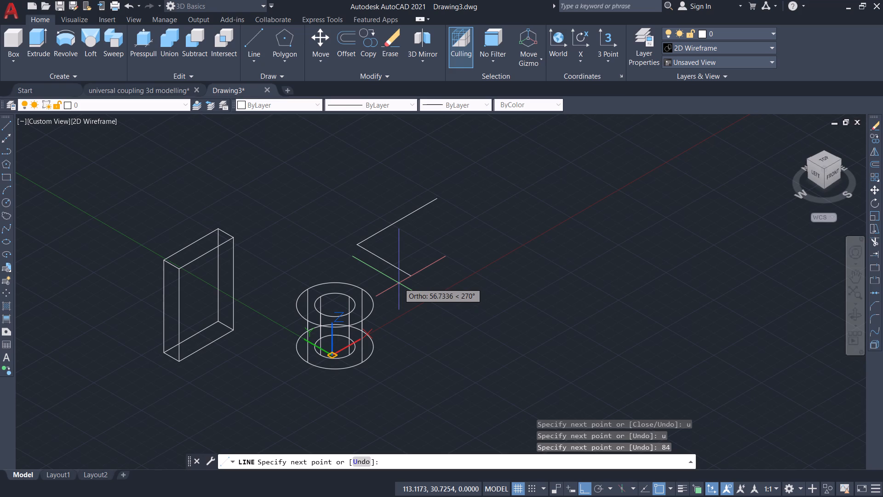
{"action": "type", "text": "18"}
{"action": "key", "text": "Return"}
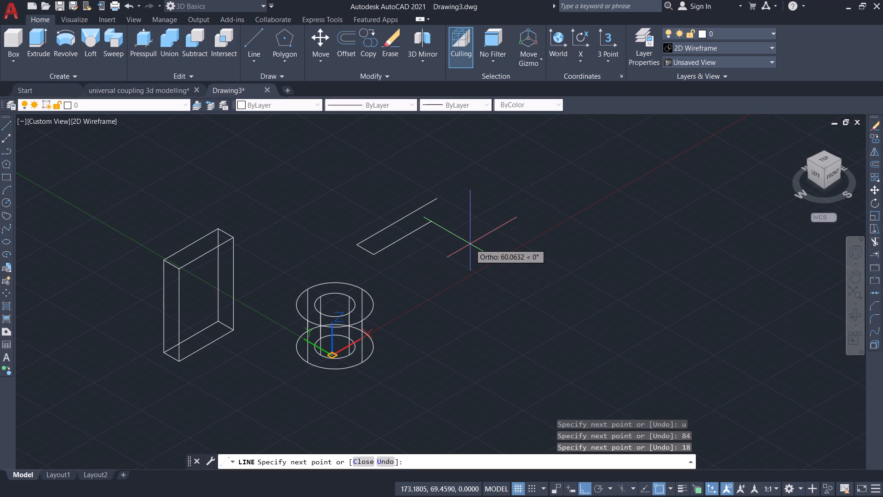
{"action": "type", "text": "84"}
{"action": "key", "text": "Return"}
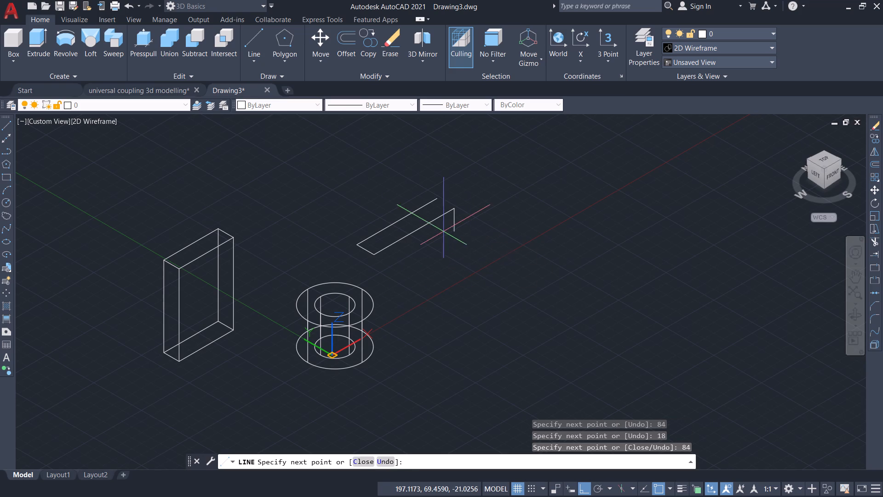
{"action": "left_click", "coordinate": [431, 201]}
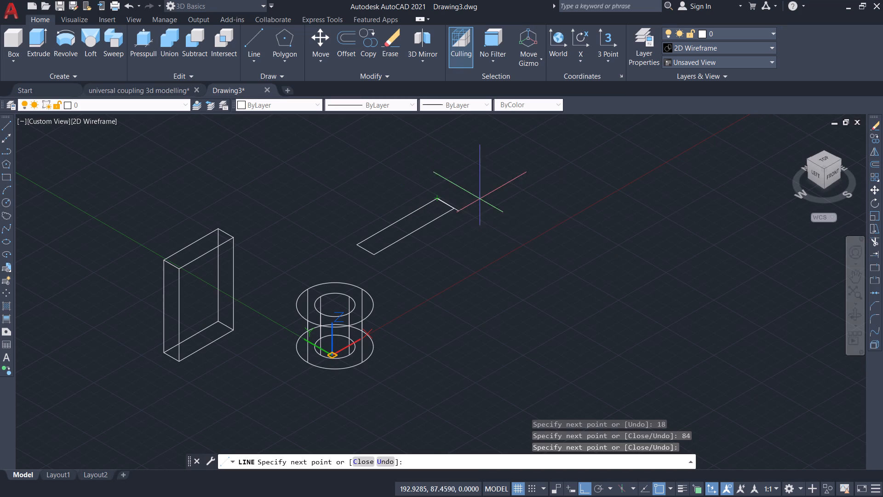
{"action": "key", "text": "Return"}
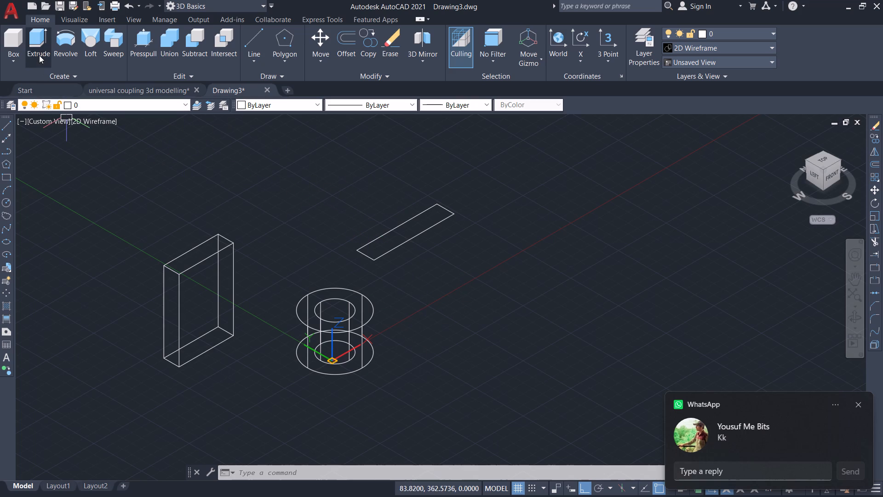
Draw a circle of diameter 16 centred on the midpoint of the flat rectangle's long edge nearest the X axis.
{"action": "left_click", "coordinate": [4, 204]}
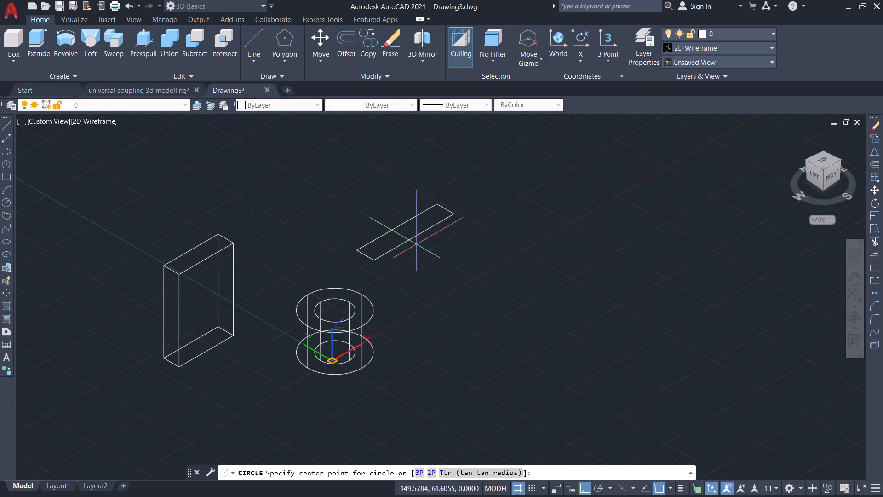
{"action": "left_click", "coordinate": [415, 239]}
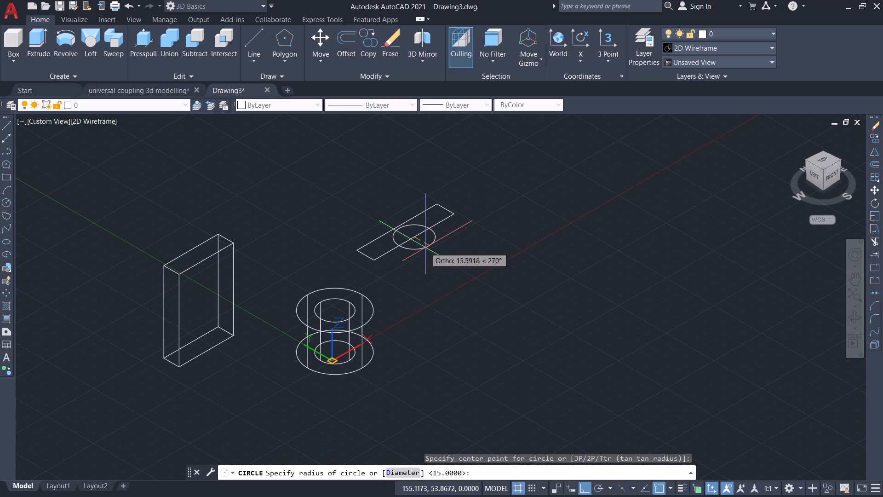
{"action": "key", "text": "d"}
{"action": "key", "text": "Return"}
{"action": "type", "text": "16"}
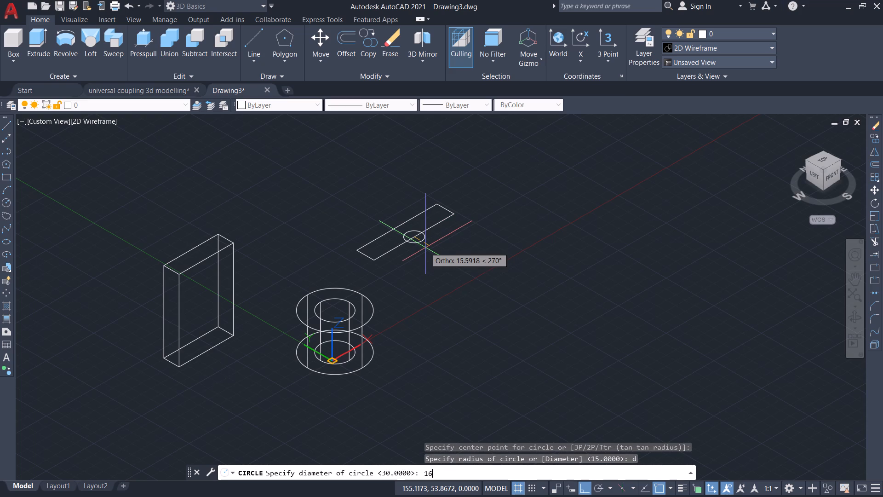
{"action": "key", "text": "Return"}
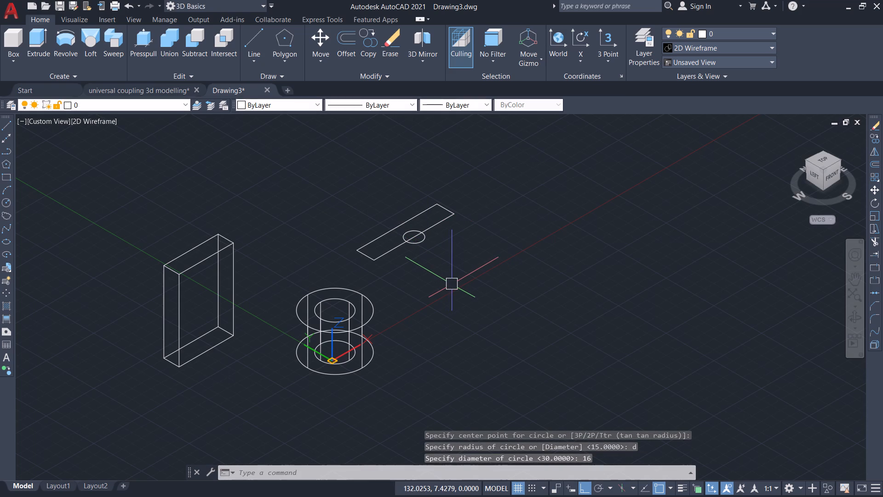
Draw a concentric circle of radius 20 around the 16-diameter circle.
{"action": "key", "text": "space"}
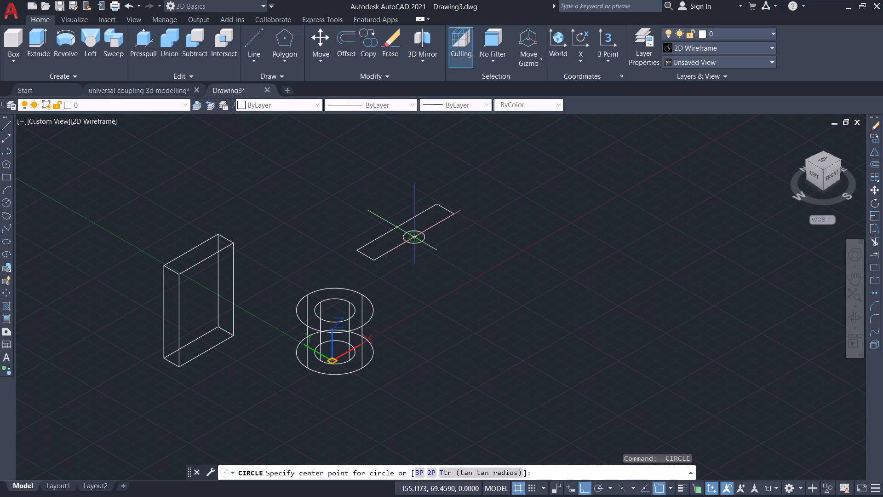
{"action": "left_click", "coordinate": [417, 238]}
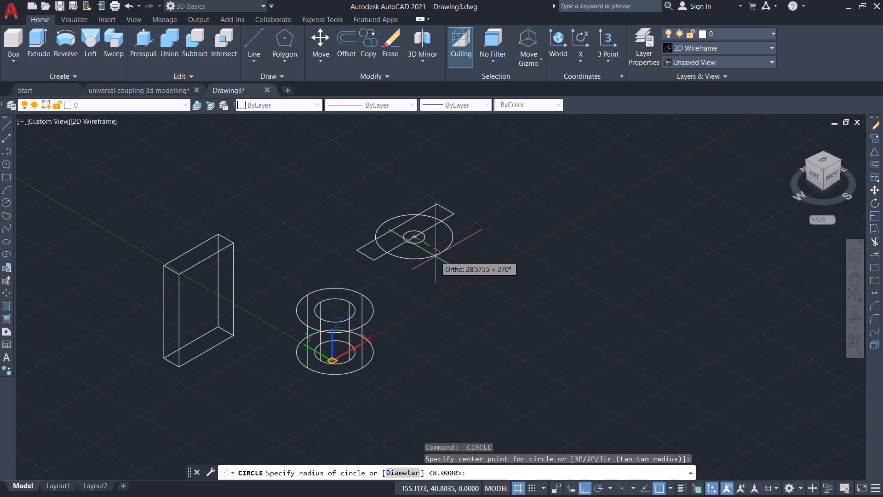
{"action": "type", "text": "20"}
{"action": "key", "text": "Return"}
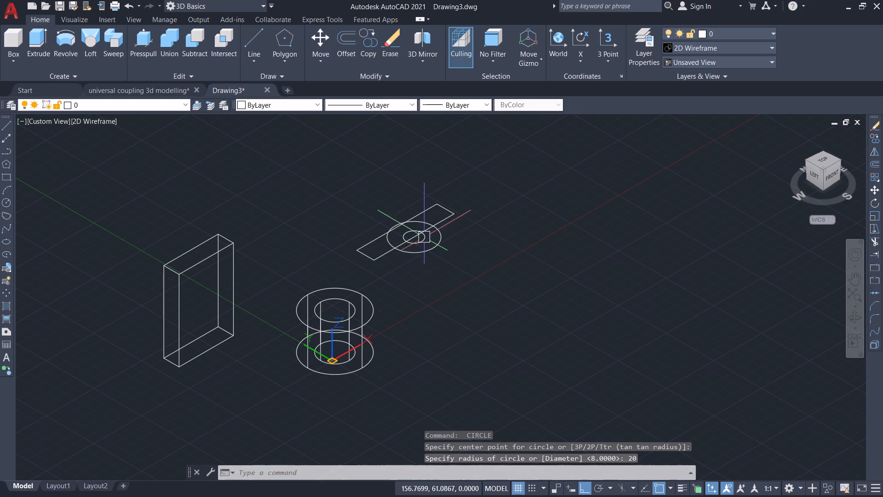
Draw a line from the near low-X corner of the flat rectangle tangent to the outer circle.
{"action": "scroll", "coordinate": [426, 231], "scroll_direction": "up", "scroll_amount": 2}
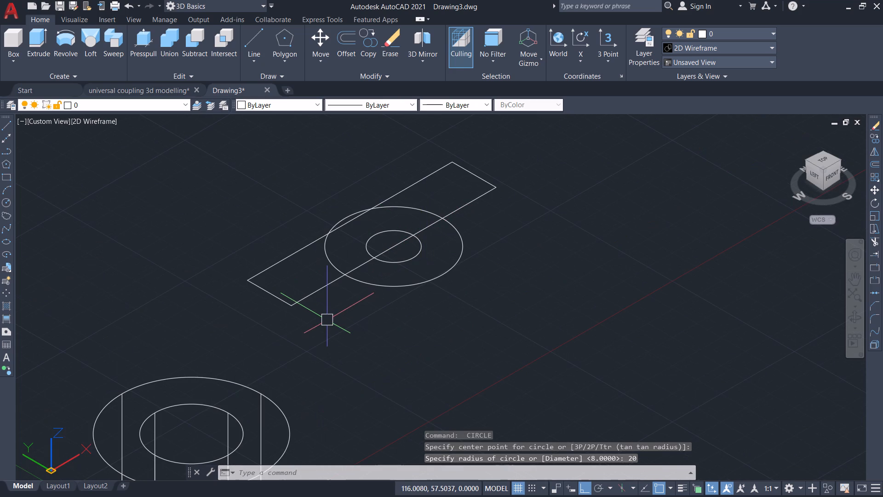
{"action": "key", "text": "l"}
{"action": "key", "text": "Return"}
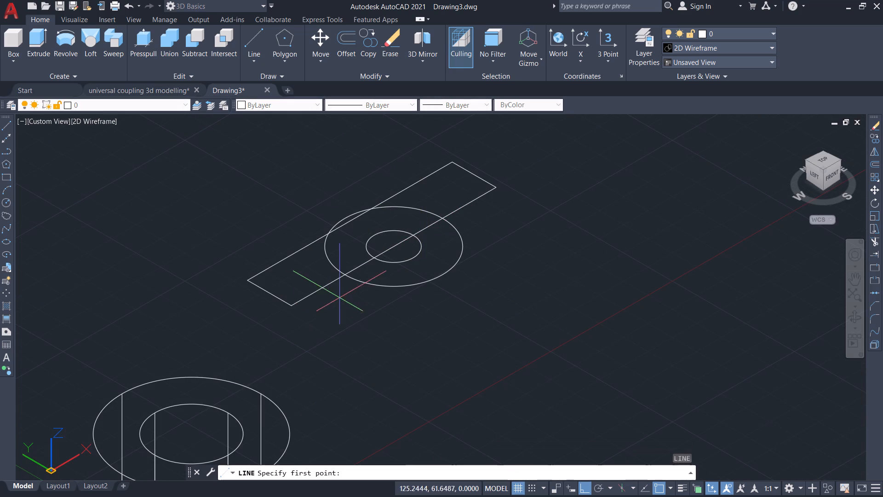
{"action": "left_click", "coordinate": [290, 306]}
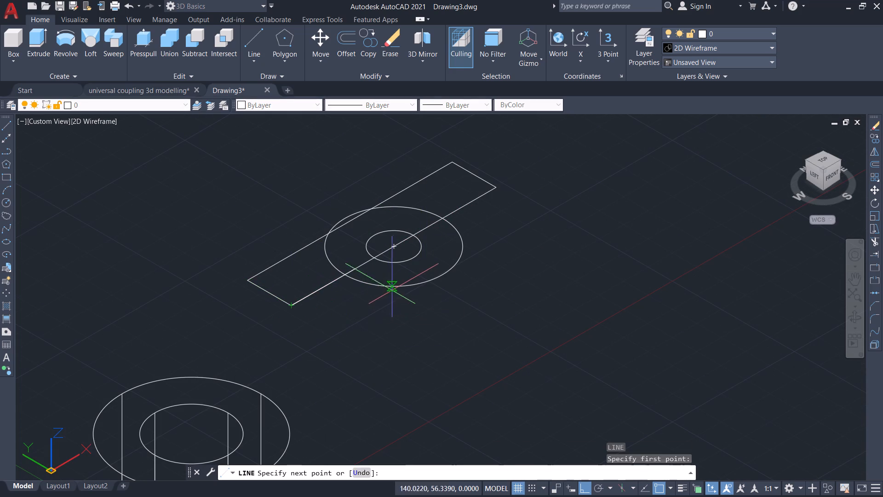
{"action": "type", "text": "ta"}
{"action": "key", "text": "n"}
{"action": "key", "text": "Return"}
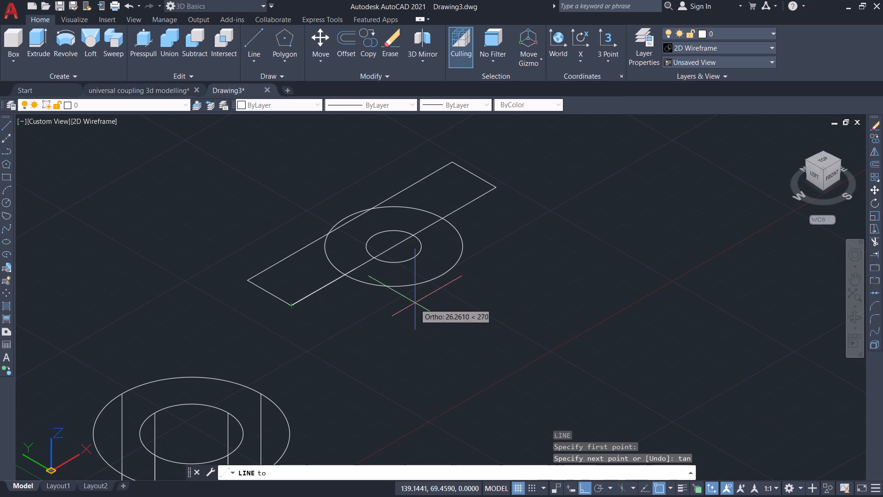
{"action": "left_click", "coordinate": [425, 286]}
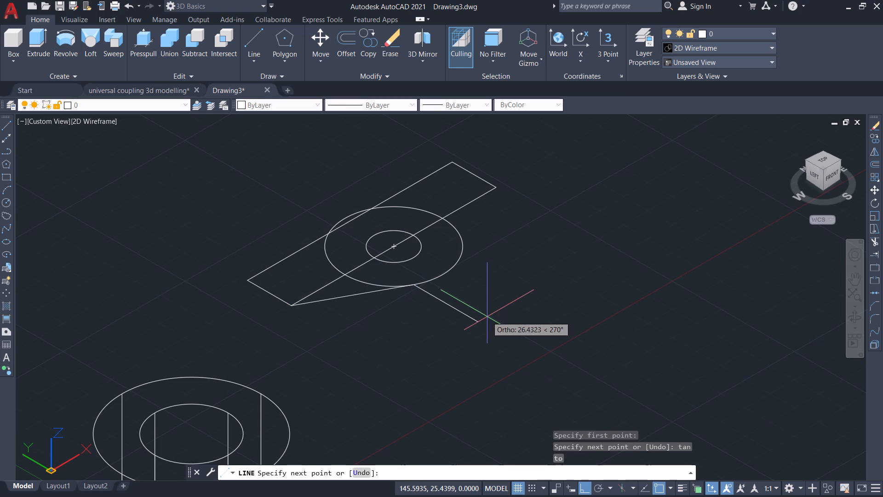
{"action": "key", "text": "Return"}
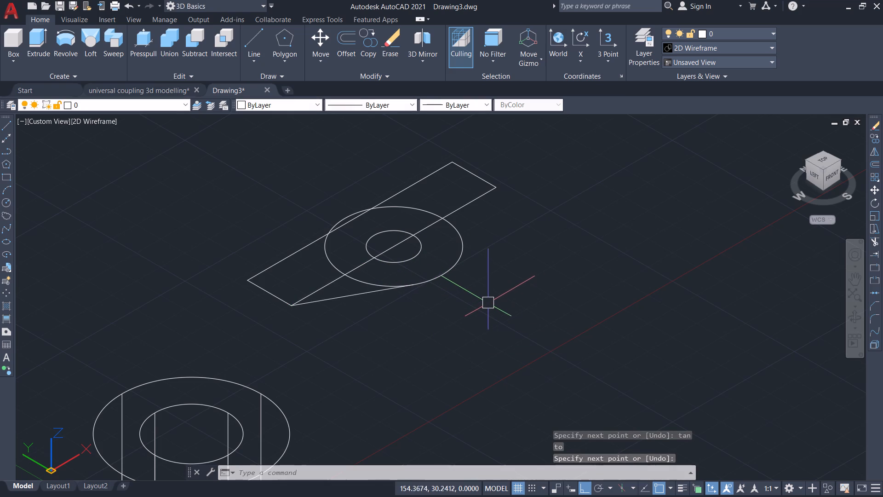
Draw a line from the near high-X corner of the flat rectangle tangent to the outer circle.
{"action": "key", "text": "l"}
{"action": "key", "text": "Return"}
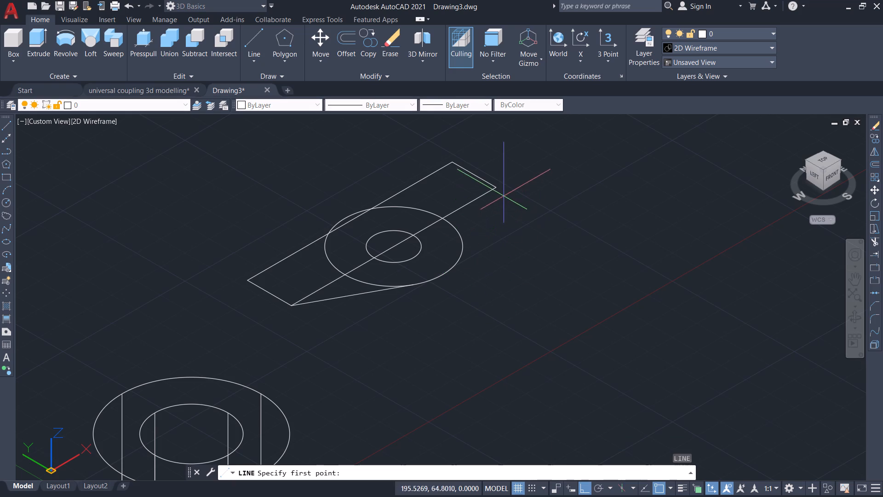
{"action": "left_click", "coordinate": [494, 190]}
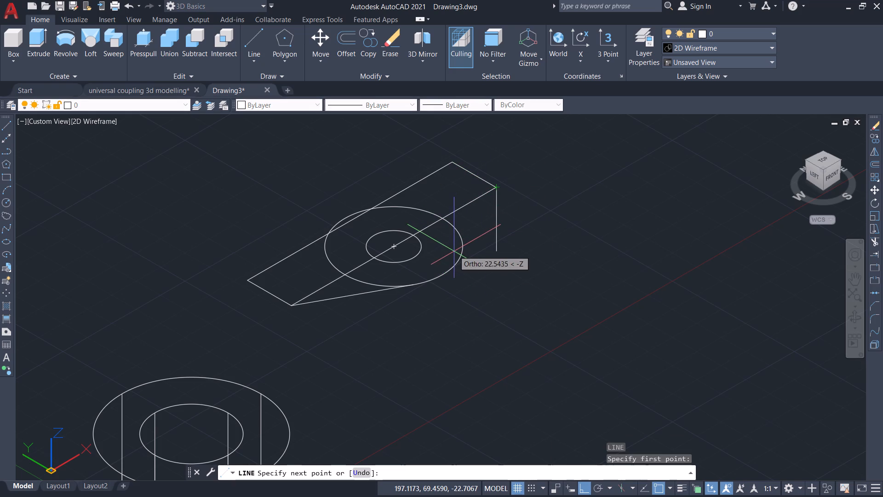
{"action": "type", "text": "tan"}
{"action": "key", "text": "Return"}
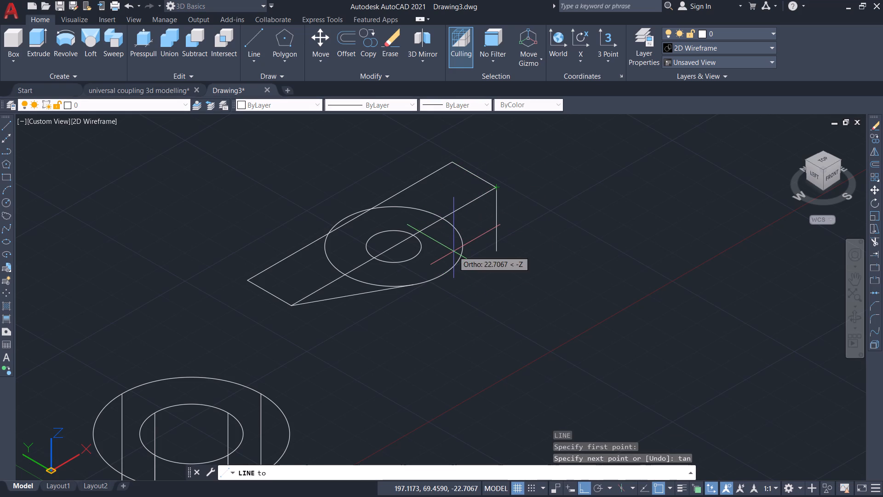
{"action": "left_click", "coordinate": [459, 265]}
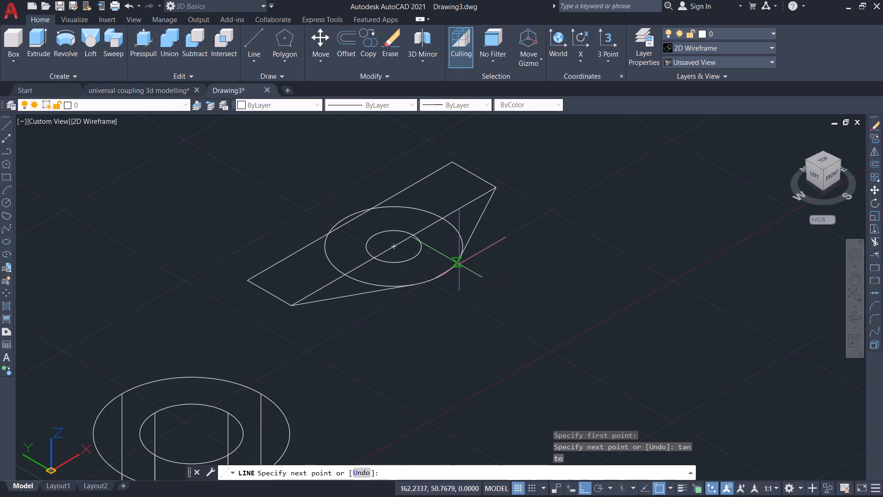
{"action": "key", "text": "Return"}
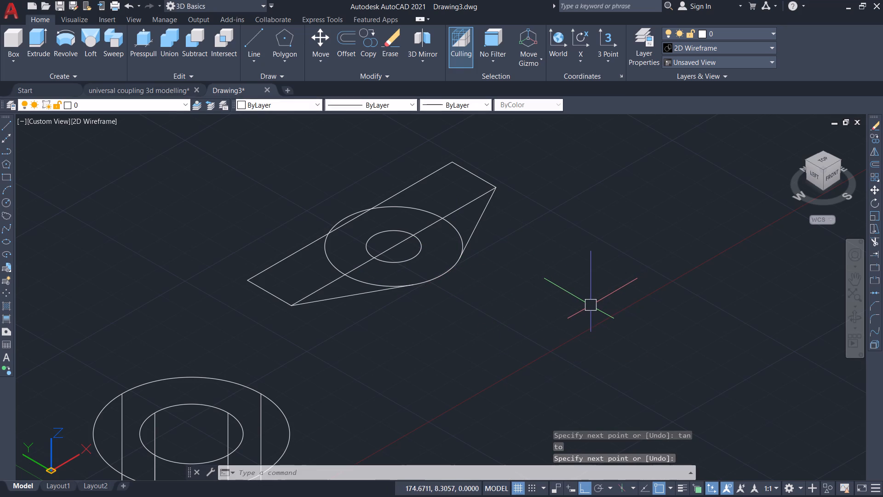
Trim the outer circle to the arc between the two tangent lines and cut away the near long edge outside the inner circle.
{"action": "key", "text": "t"}
{"action": "key", "text": "r"}
{"action": "key", "text": "Return"}
{"action": "key", "text": "Return"}
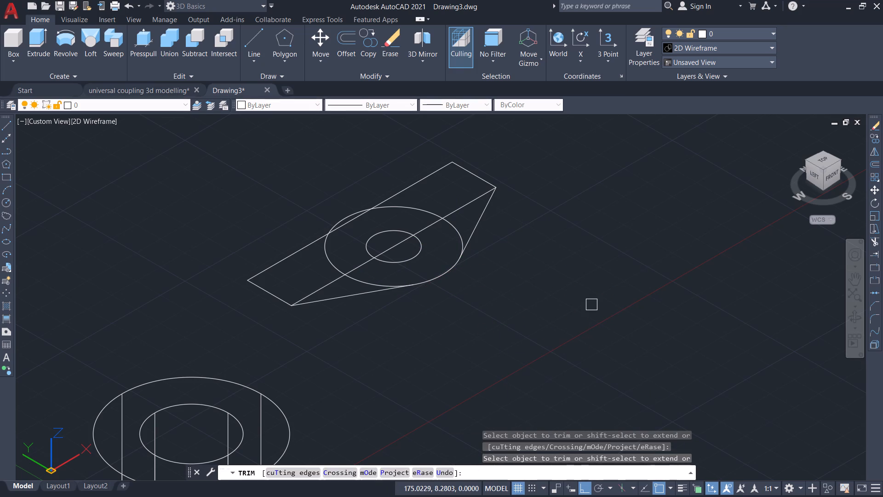
{"action": "left_click", "coordinate": [409, 209]}
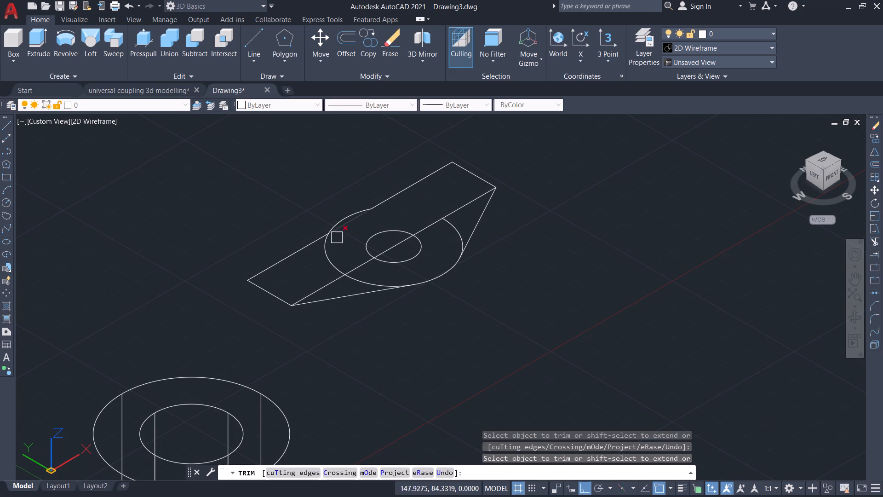
{"action": "left_click", "coordinate": [325, 254]}
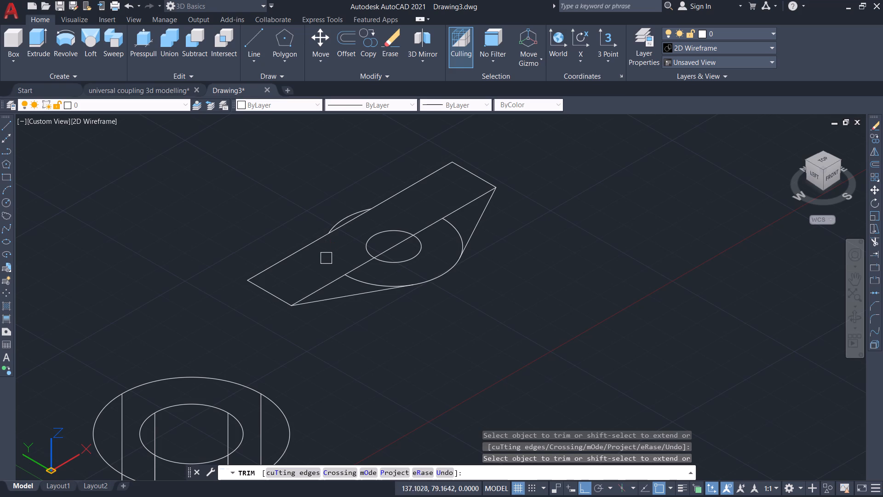
{"action": "left_click", "coordinate": [331, 283]}
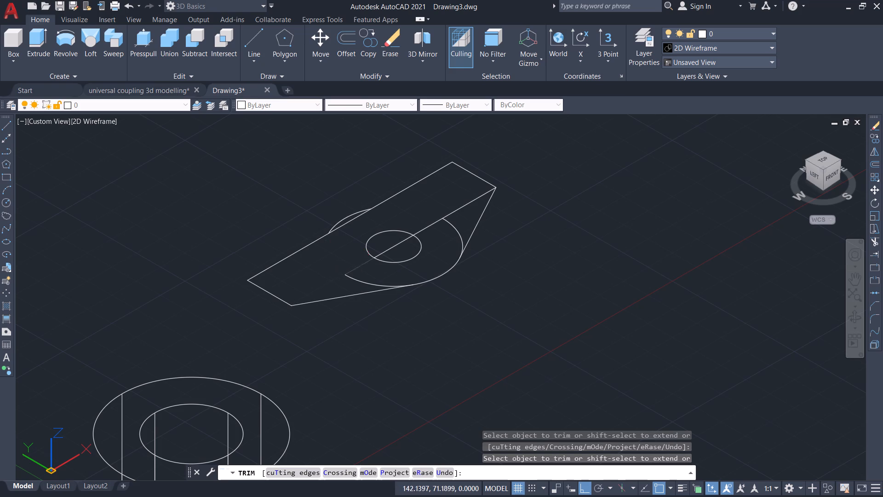
{"action": "left_click", "coordinate": [358, 262]}
{"action": "left_click", "coordinate": [356, 277]}
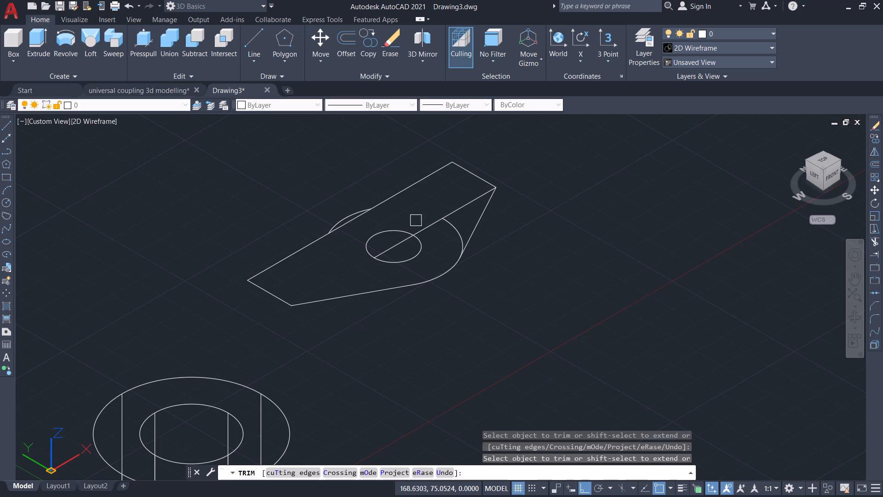
{"action": "left_click", "coordinate": [433, 223]}
{"action": "left_click", "coordinate": [462, 211]}
{"action": "left_click", "coordinate": [453, 227]}
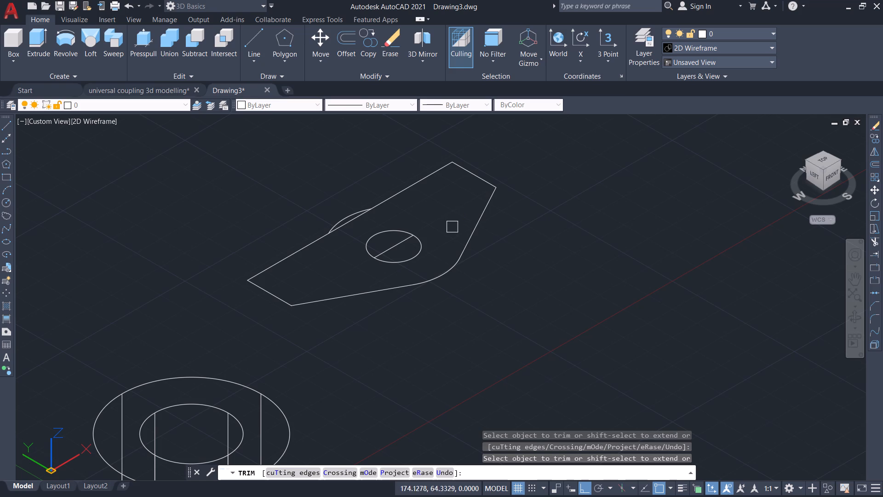
{"action": "left_click", "coordinate": [350, 212]}
Remove the edge segment inside the inner circle and the 16-diameter circle itself, leaving only the closed outline.
{"action": "left_click", "coordinate": [400, 245]}
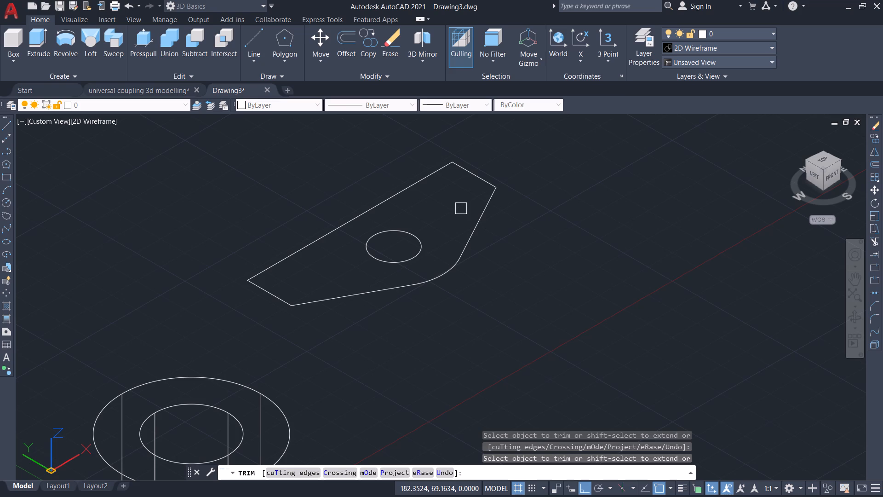
{"action": "left_click", "coordinate": [419, 243]}
{"action": "scroll", "coordinate": [415, 240], "scroll_direction": "down", "scroll_amount": 1}
{"action": "scroll", "coordinate": [415, 240], "scroll_direction": "up", "scroll_amount": 1}
{"action": "scroll", "coordinate": [415, 240], "scroll_direction": "down", "scroll_amount": 1}
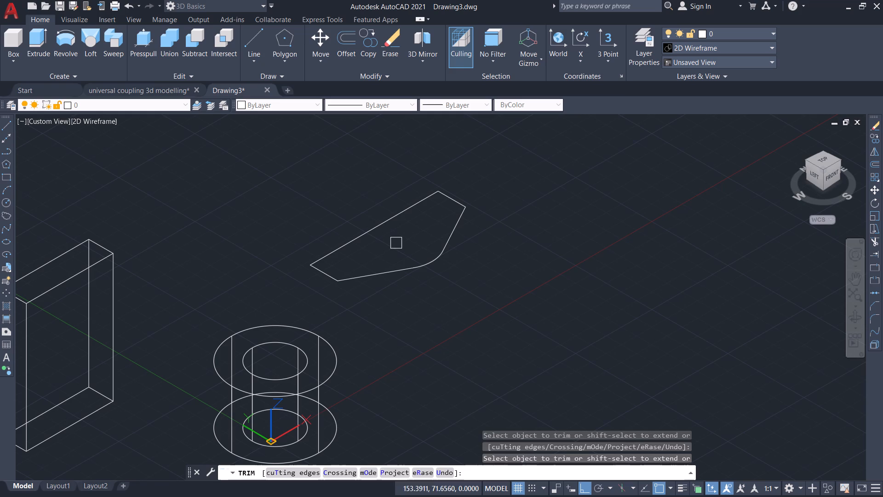
{"action": "key", "text": "Return"}
Join all the lines and the arc of the fork arm outline into one closed profile.
{"action": "left_click", "coordinate": [323, 168]}
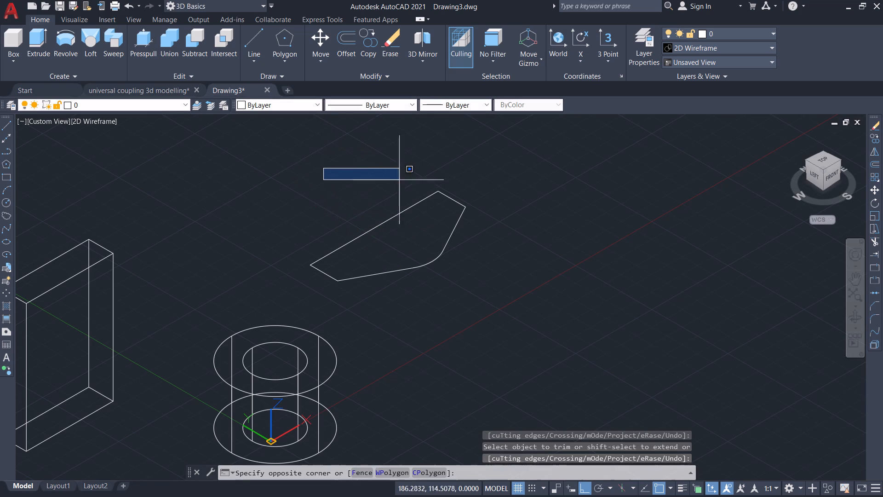
{"action": "left_click", "coordinate": [520, 319]}
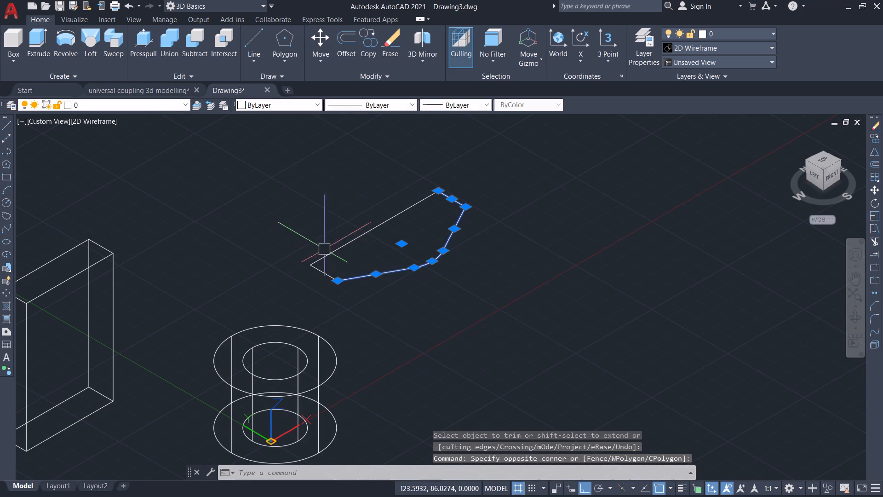
{"action": "left_click", "coordinate": [283, 196]}
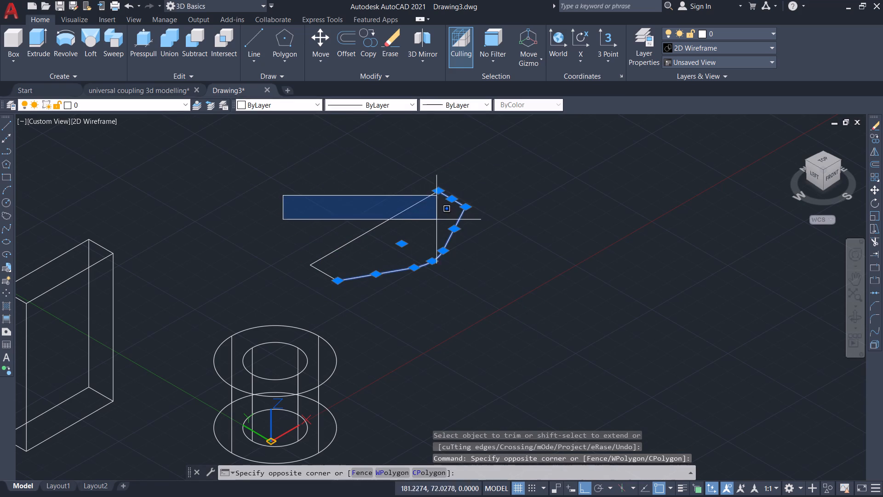
{"action": "left_click", "coordinate": [435, 222]}
{"action": "left_click", "coordinate": [373, 231]}
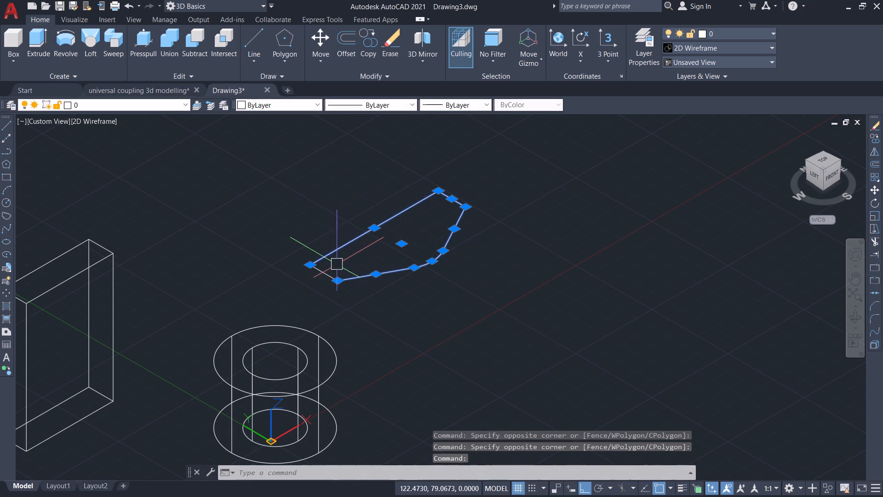
{"action": "left_click", "coordinate": [329, 273]}
{"action": "key", "text": "j"}
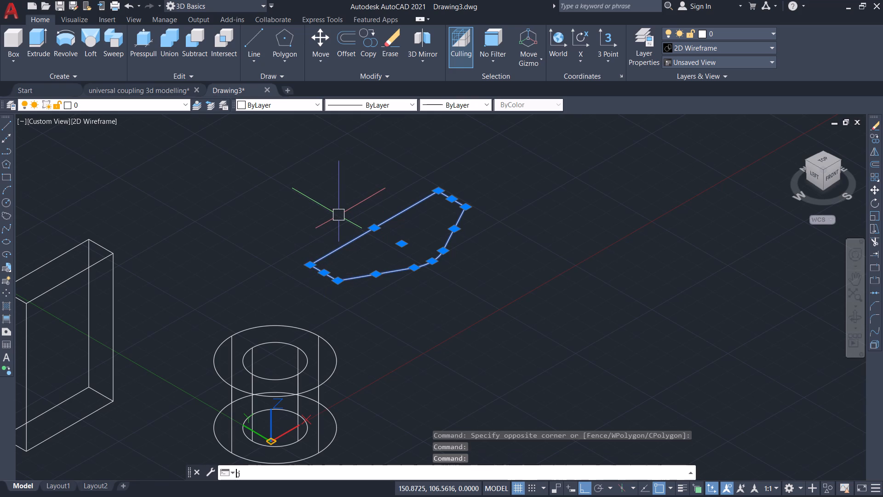
{"action": "key", "text": "Return"}
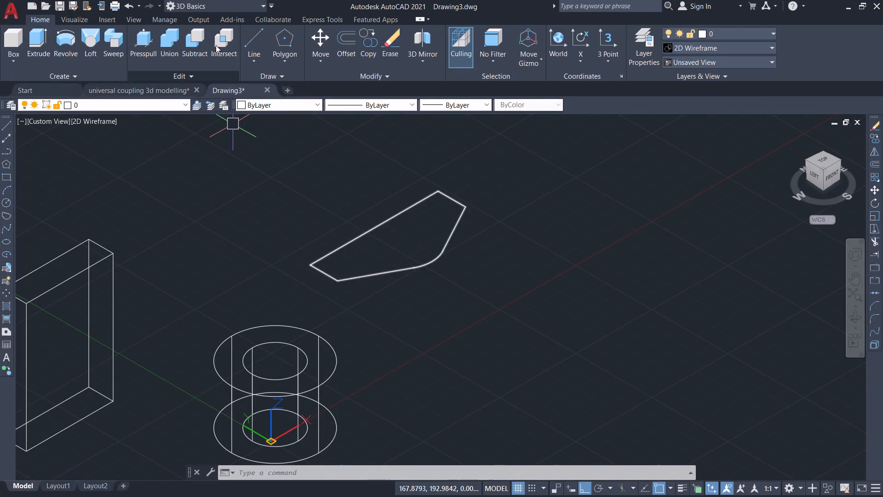
Extrude the closed fork arm profile upward to a height of 9.
{"action": "left_click", "coordinate": [38, 41]}
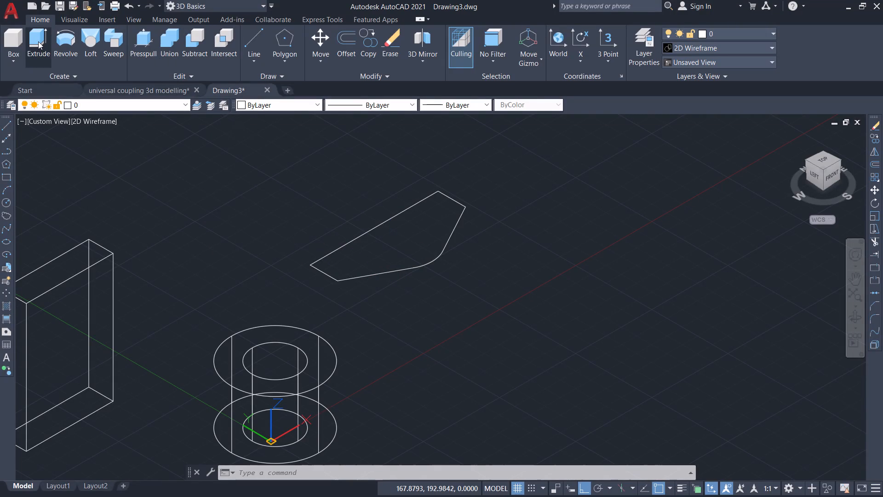
{"action": "left_click", "coordinate": [400, 269]}
{"action": "key", "text": "Return"}
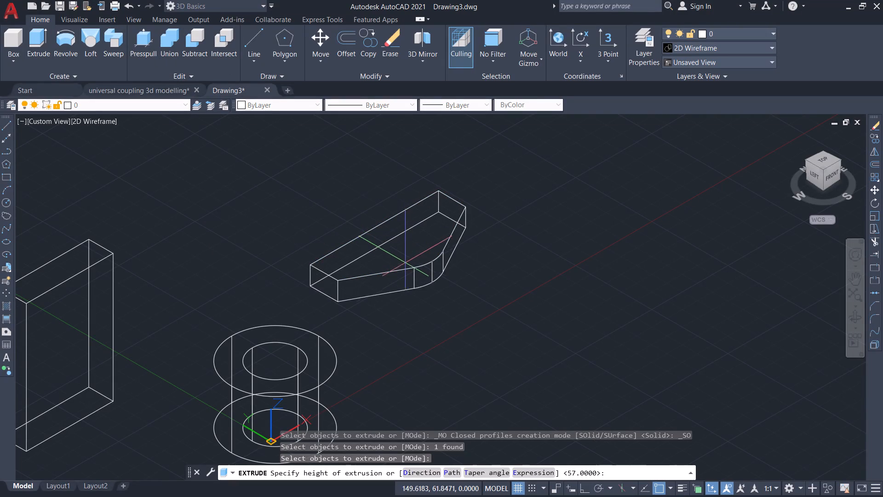
{"action": "key", "text": "9"}
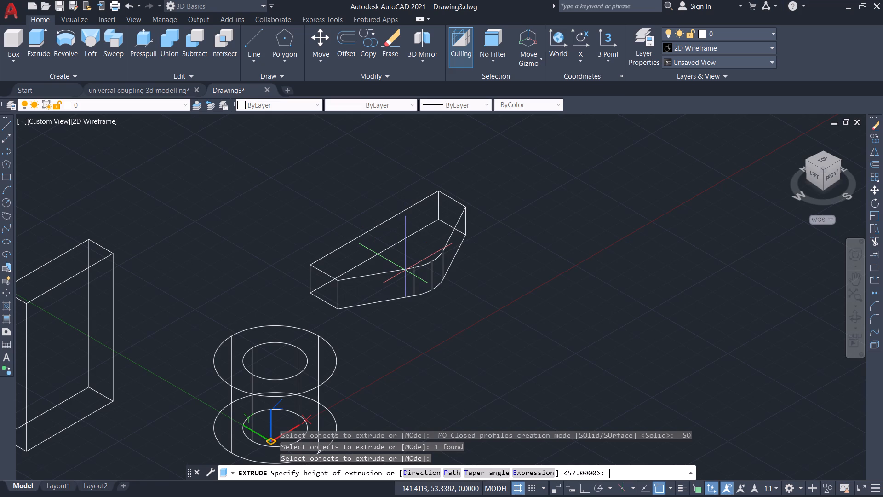
{"action": "key", "text": "Return"}
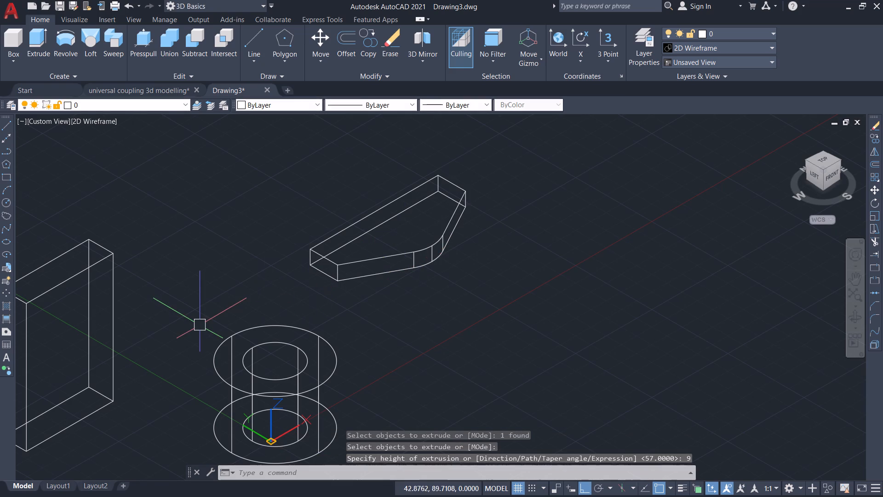
Move the arm solid from its upper straight long edge's midpoint to the midpoint of the upright box's top long edge facing the hollow cylinder.
{"action": "scroll", "coordinate": [200, 325], "scroll_direction": "down", "scroll_amount": 1}
{"action": "middle_click_drag", "start_coordinate": [198, 326], "coordinate": [233, 249]}
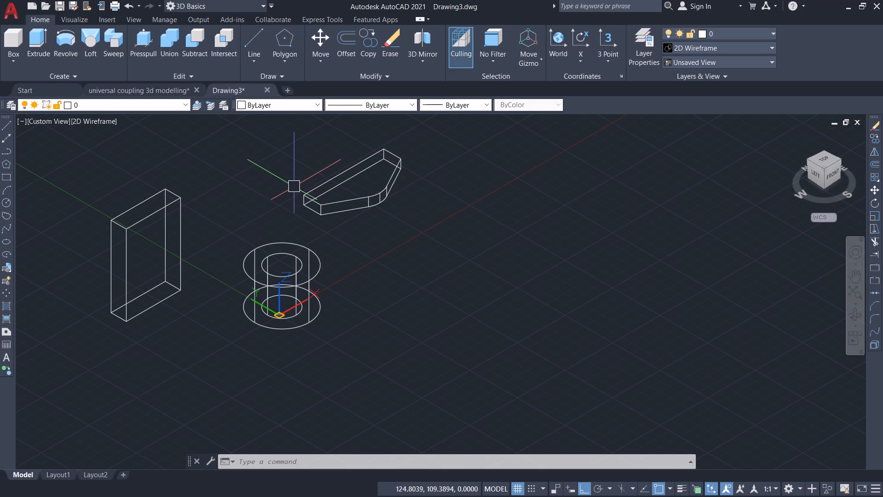
{"action": "key", "text": "m"}
{"action": "key", "text": "Return"}
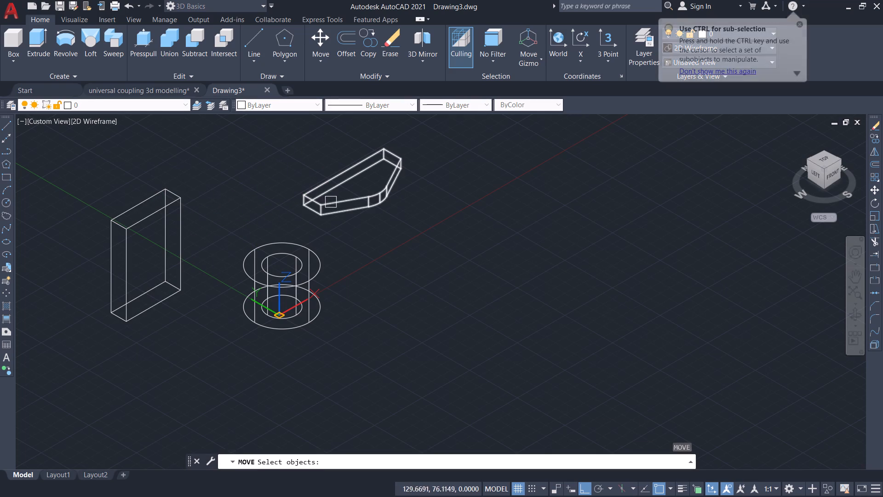
{"action": "left_click", "coordinate": [331, 202]}
{"action": "key", "text": "Return"}
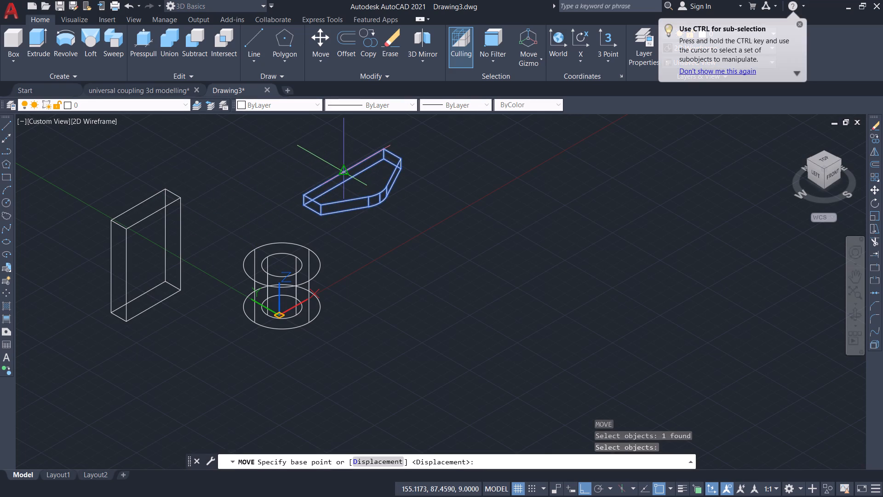
{"action": "left_click", "coordinate": [346, 171]}
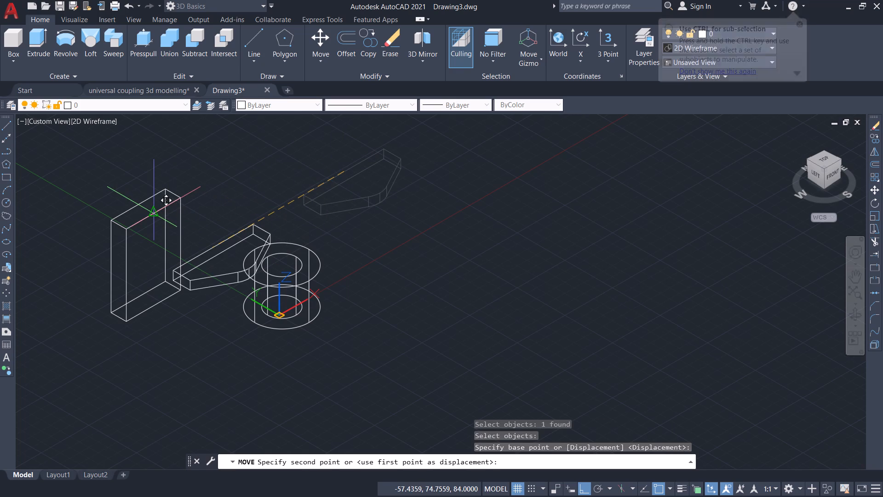
{"action": "left_click", "coordinate": [150, 215]}
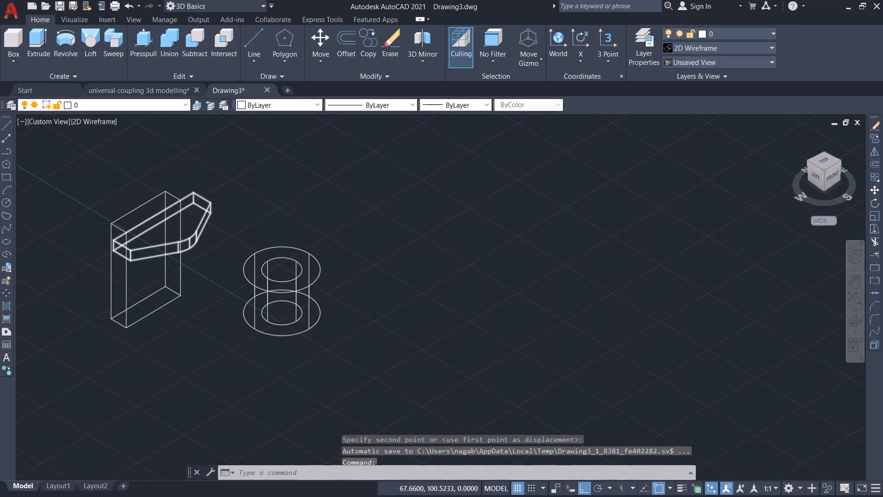
Copy the arm from its lower straight long edge's midpoint to the midpoint of the upright box's matching bottom long edge.
{"action": "scroll", "coordinate": [169, 293], "scroll_direction": "up", "scroll_amount": 1}
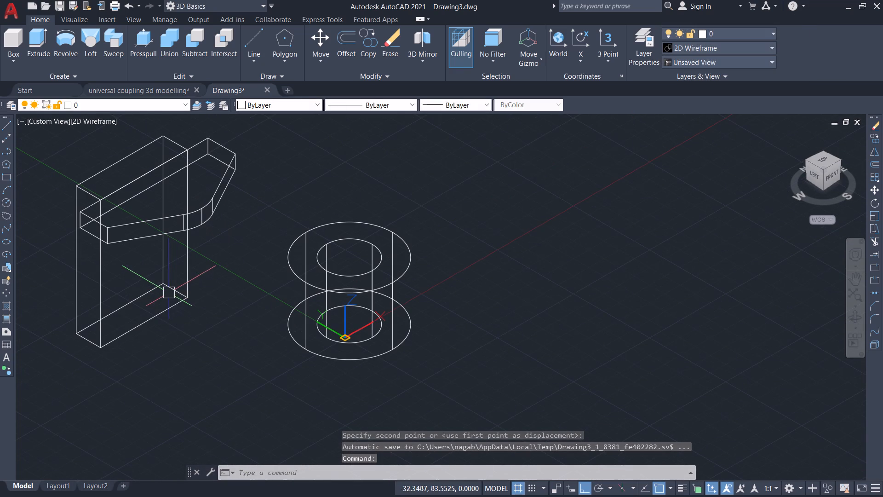
{"action": "middle_click_drag", "start_coordinate": [187, 326], "coordinate": [272, 332]}
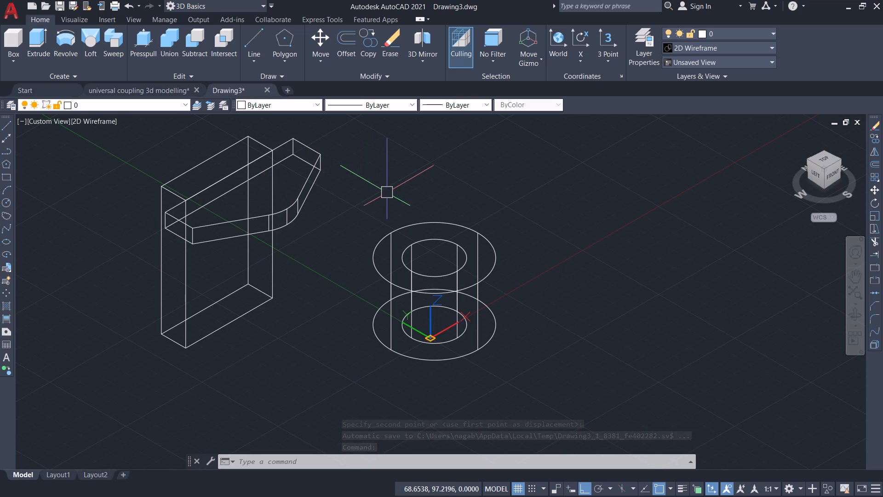
{"action": "type", "text": "co"}
{"action": "key", "text": "Return"}
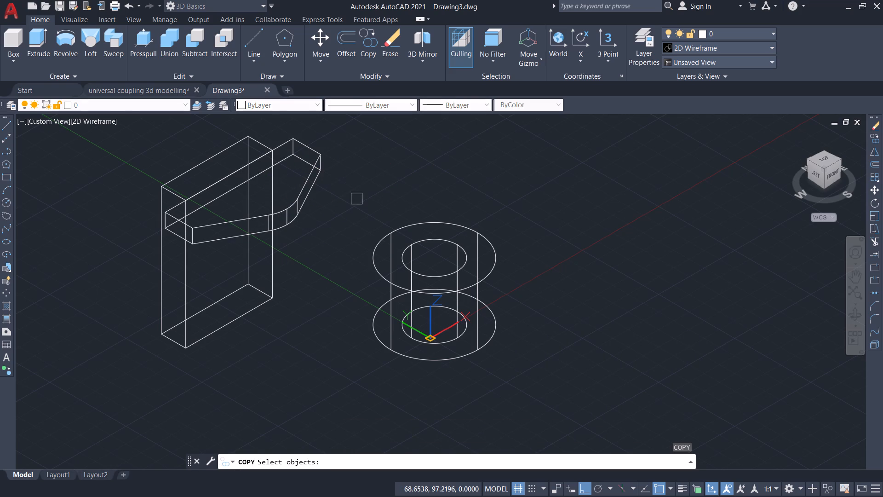
{"action": "left_click", "coordinate": [304, 190]}
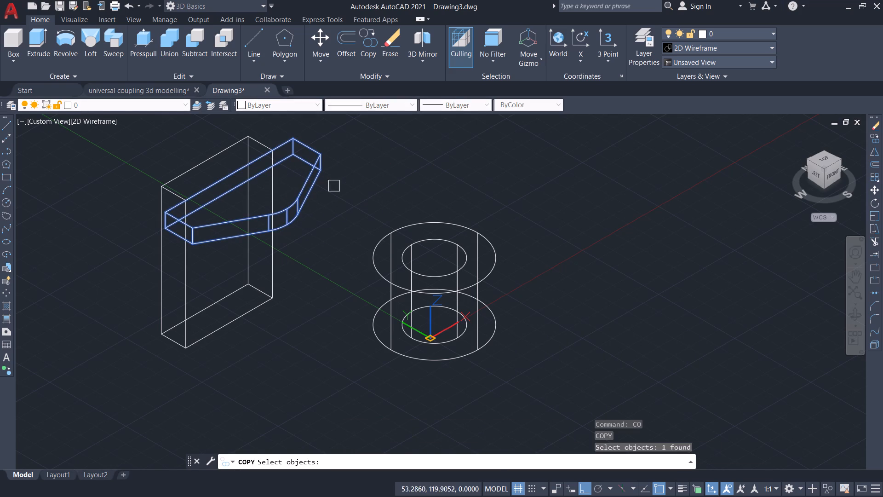
{"action": "key", "text": "Return"}
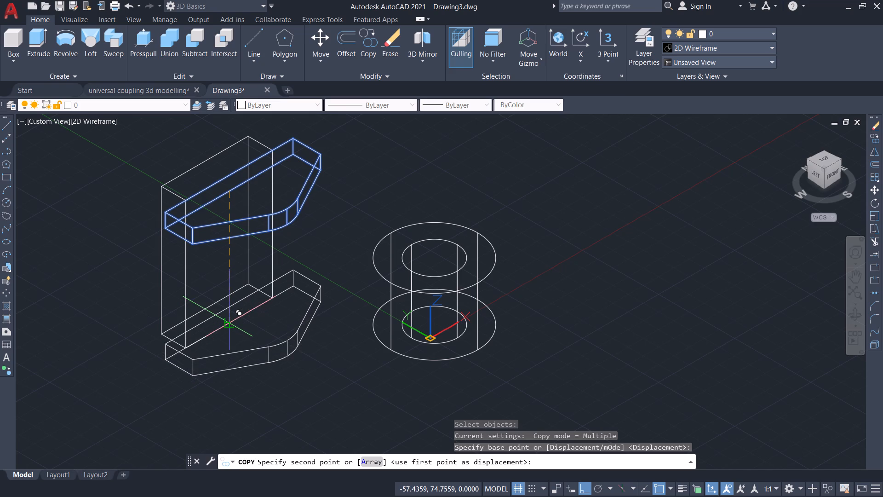
{"action": "left_click", "coordinate": [232, 327]}
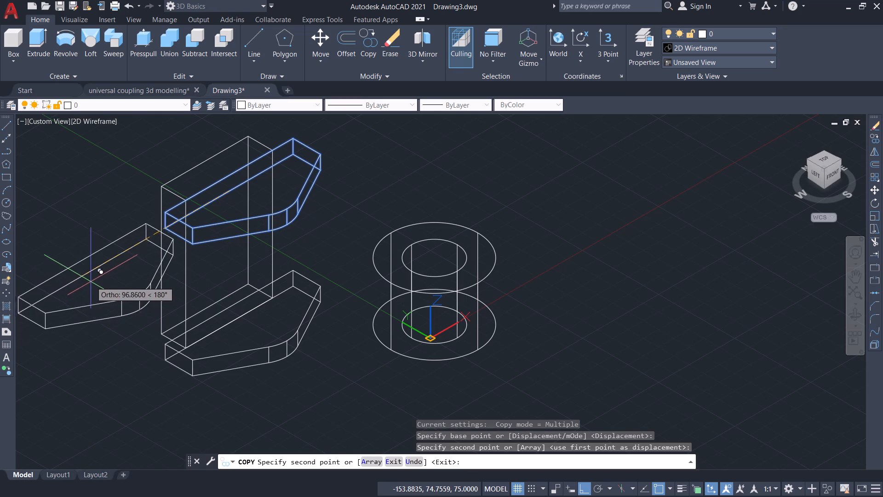
{"action": "key", "text": "Return"}
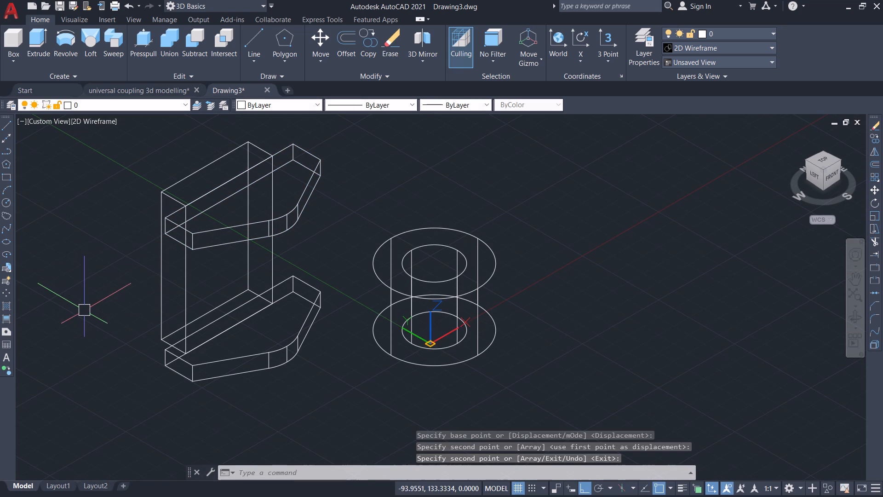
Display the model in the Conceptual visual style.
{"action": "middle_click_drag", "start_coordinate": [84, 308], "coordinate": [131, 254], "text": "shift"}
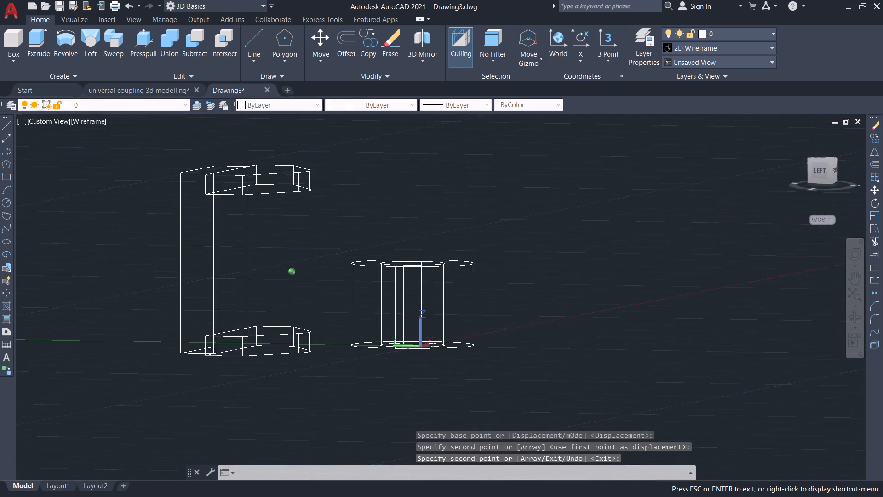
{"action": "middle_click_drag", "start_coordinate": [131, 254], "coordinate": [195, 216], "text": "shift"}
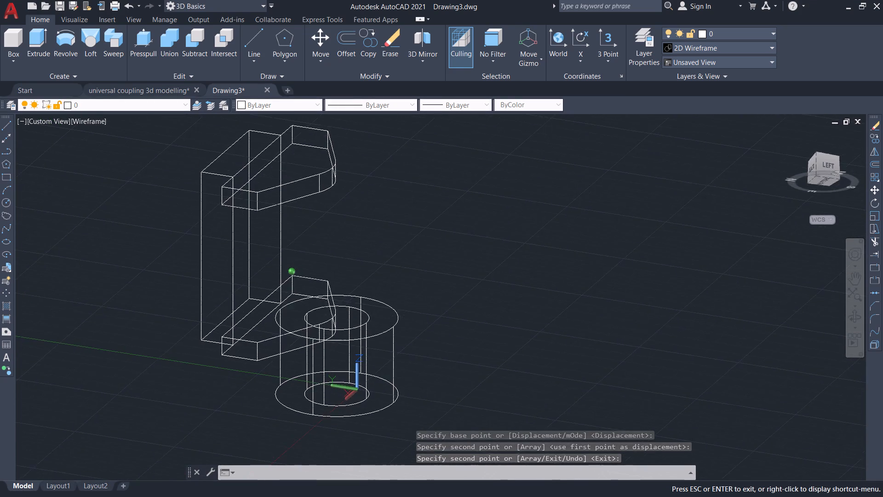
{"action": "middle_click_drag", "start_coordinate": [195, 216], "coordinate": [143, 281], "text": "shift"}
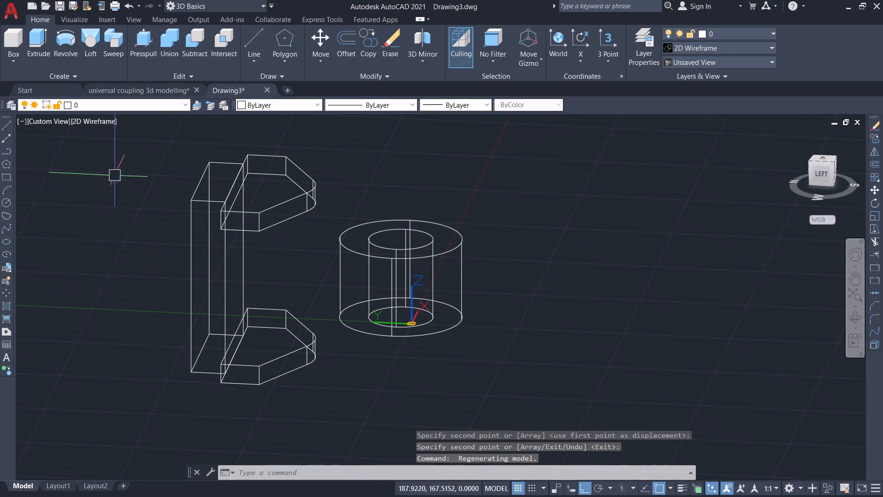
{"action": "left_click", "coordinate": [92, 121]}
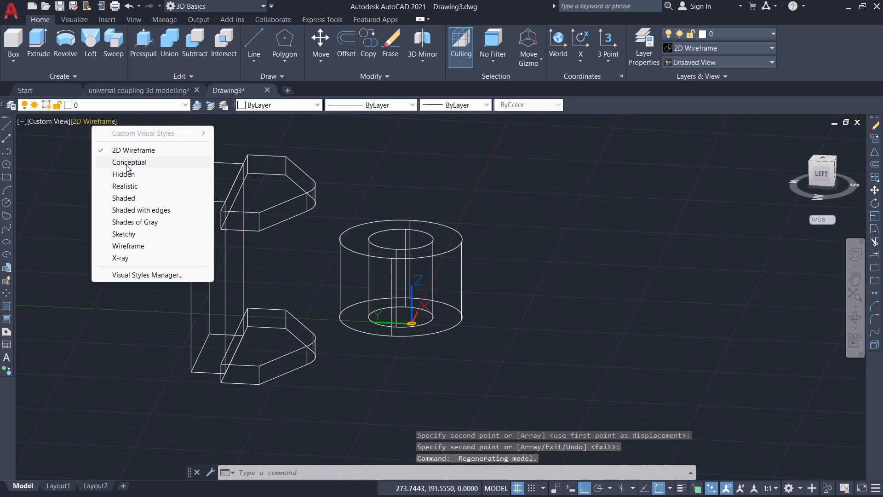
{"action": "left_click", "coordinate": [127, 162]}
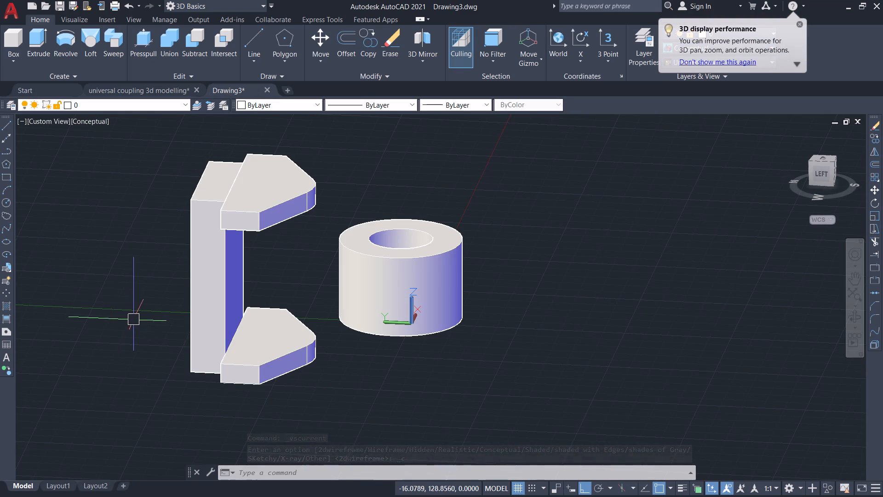
Examine from several sides how the two arms sit against the upright box of the fork.
{"action": "middle_click_drag", "start_coordinate": [124, 305], "coordinate": [209, 290], "text": "shift"}
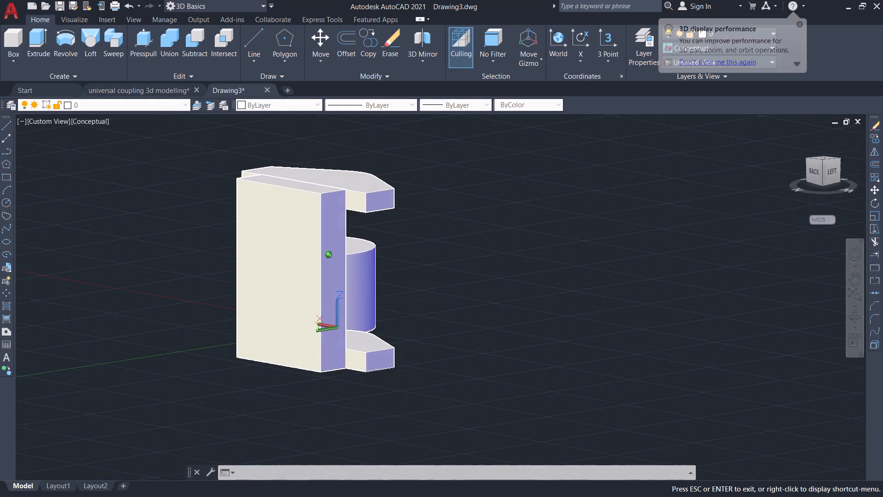
{"action": "middle_click_drag", "start_coordinate": [209, 290], "coordinate": [72, 317], "text": "shift"}
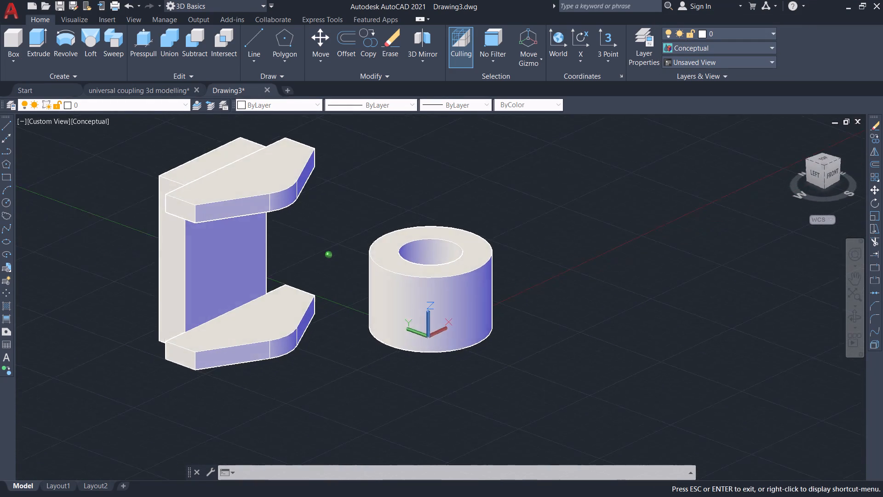
{"action": "middle_click_drag", "start_coordinate": [72, 317], "coordinate": [105, 347], "text": "shift"}
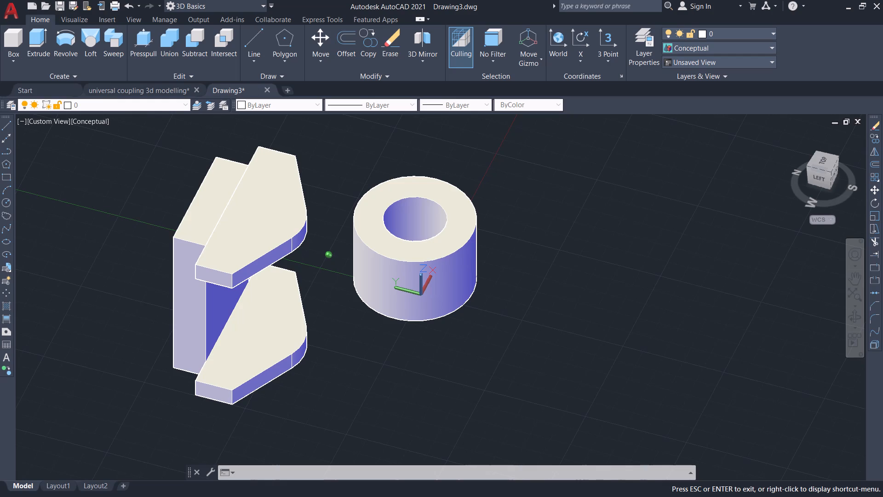
{"action": "middle_click_drag", "start_coordinate": [105, 347], "coordinate": [97, 293], "text": "shift"}
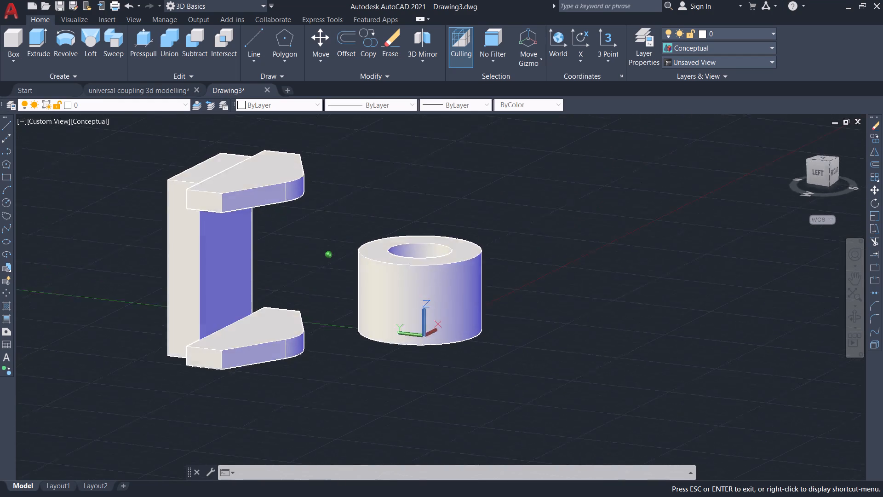
{"action": "middle_click_drag", "start_coordinate": [97, 293], "coordinate": [98, 336], "text": "shift"}
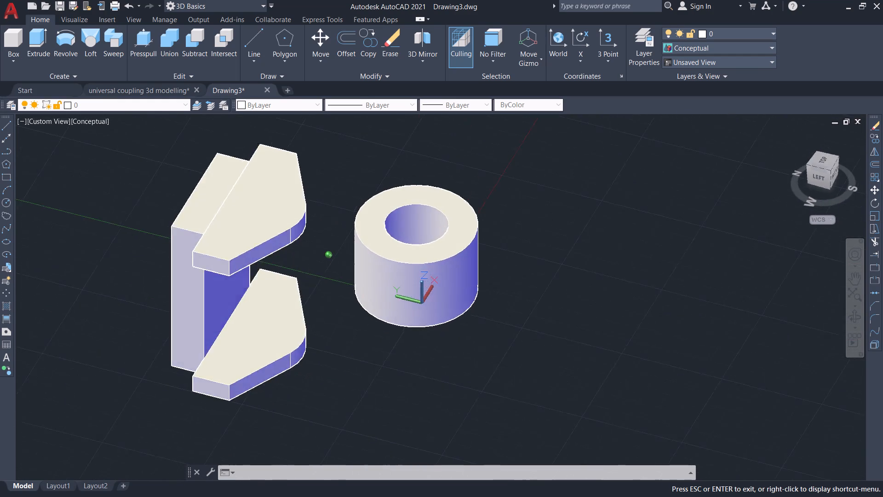
{"action": "middle_click_drag", "start_coordinate": [98, 336], "coordinate": [164, 345], "text": "shift"}
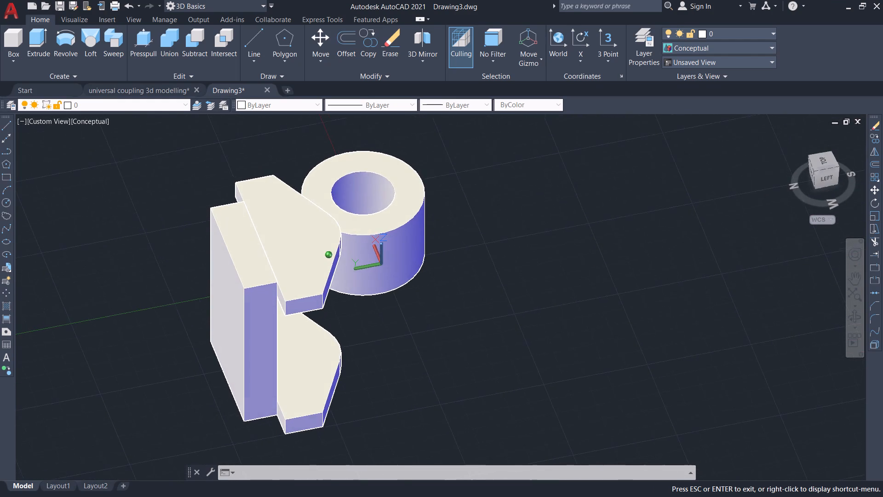
{"action": "middle_click_drag", "start_coordinate": [164, 345], "coordinate": [160, 336], "text": "shift"}
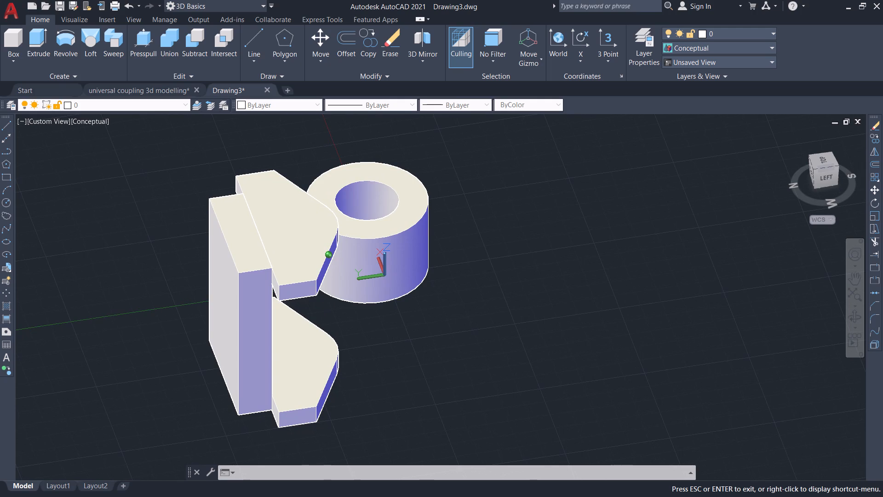
{"action": "middle_click_drag", "start_coordinate": [160, 336], "coordinate": [141, 300], "text": "shift"}
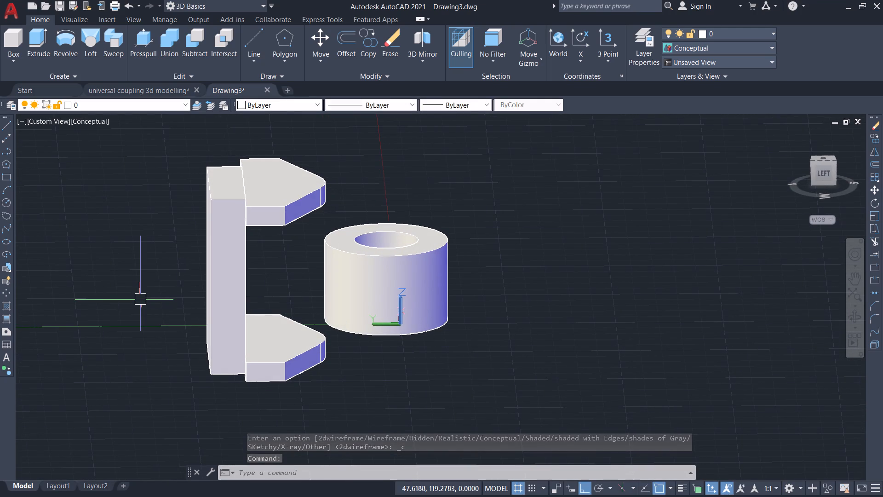
{"action": "scroll", "coordinate": [147, 308], "scroll_direction": "down", "scroll_amount": 2}
{"action": "scroll", "coordinate": [147, 308], "scroll_direction": "up", "scroll_amount": 3}
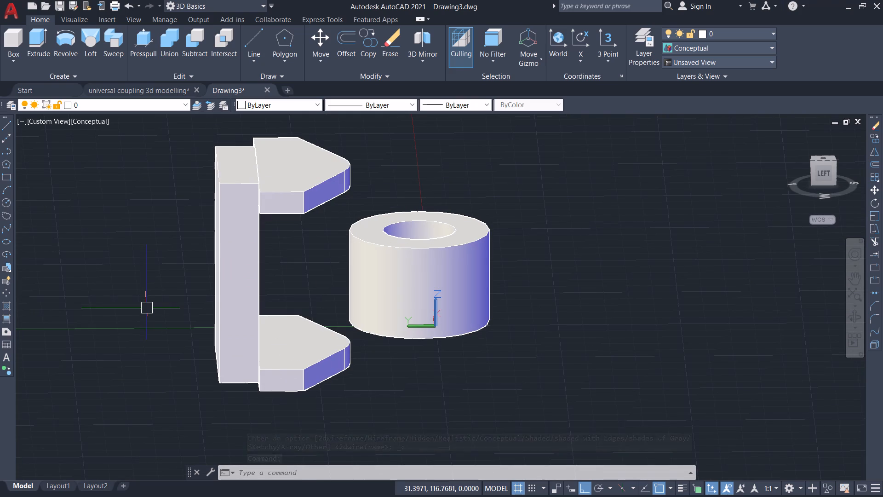
{"action": "middle_click_drag", "start_coordinate": [151, 302], "coordinate": [97, 287], "text": "shift"}
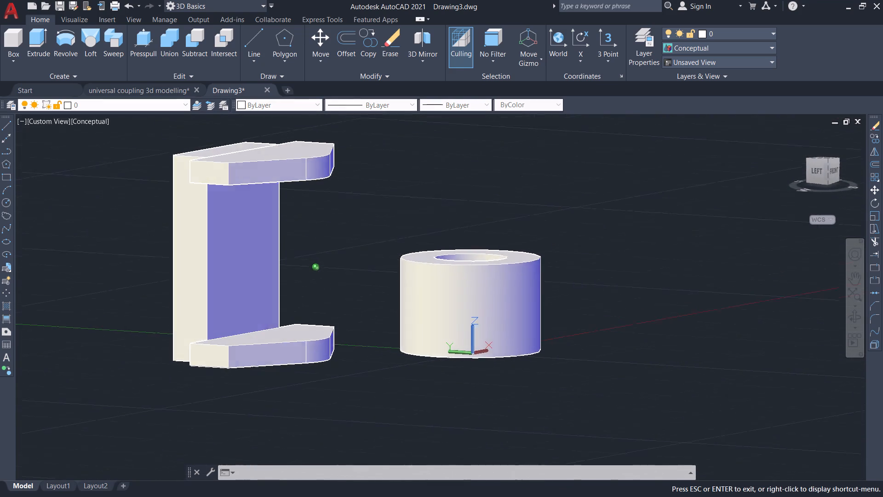
{"action": "middle_click_drag", "start_coordinate": [97, 287], "coordinate": [117, 309], "text": "shift"}
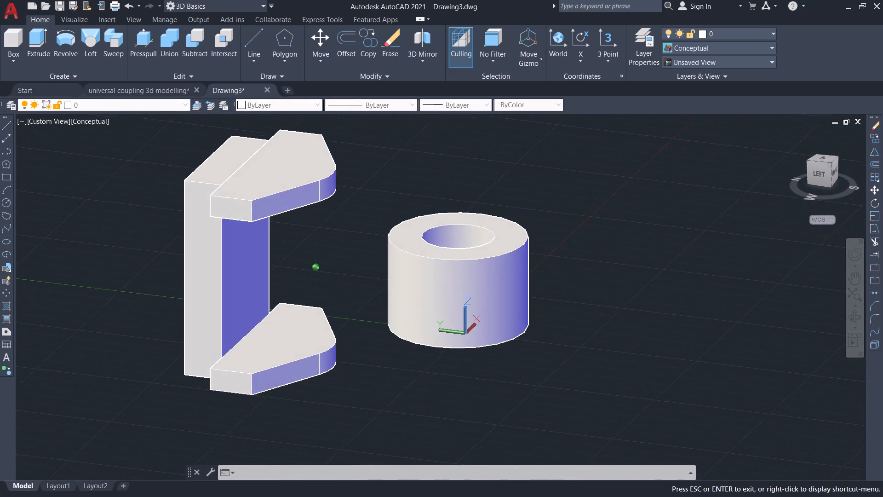
{"action": "middle_click_drag", "start_coordinate": [117, 309], "coordinate": [121, 310], "text": "shift"}
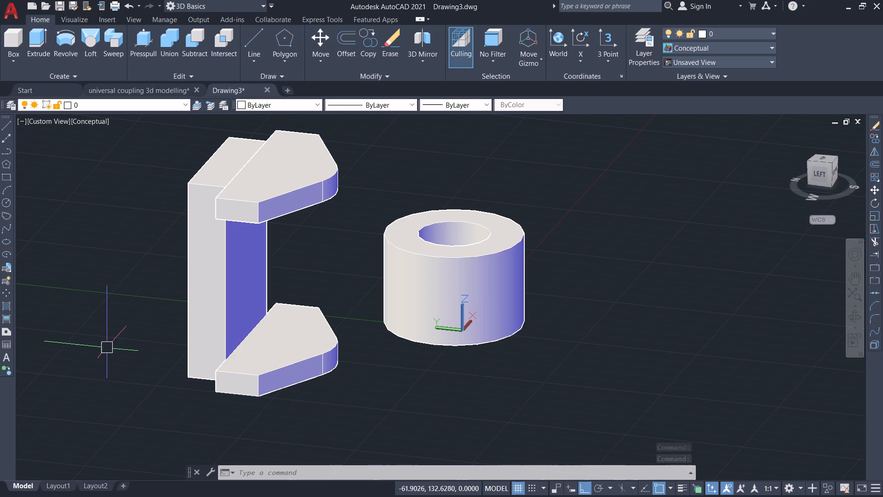
Undo the fork arm's copy, move, extrusion, join, trimming and slanted lines, back to the plain rectangle and two concentric circles.
{"action": "key", "text": "ctrl+z"}
{"action": "key", "text": "ctrl+z"}
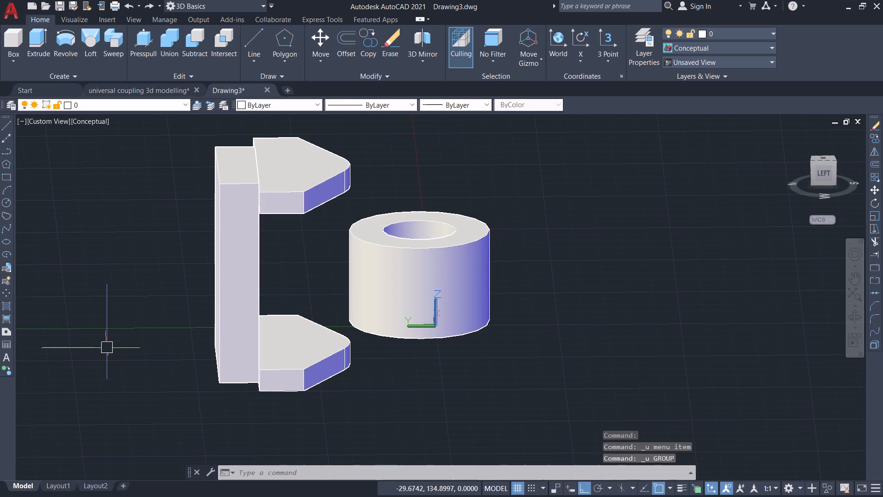
{"action": "key", "text": "ctrl+z"}
{"action": "key", "text": "ctrl+z"}
{"action": "key", "text": "ctrl+z"}
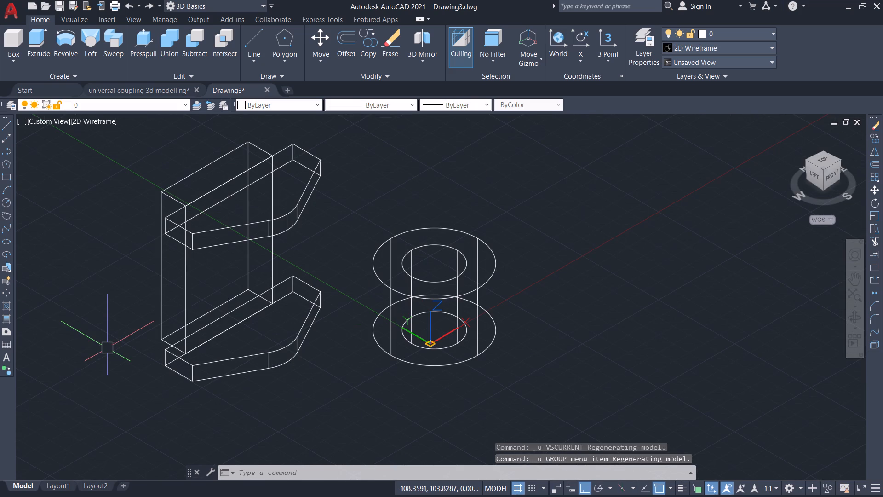
{"action": "key", "text": "ctrl+z"}
{"action": "key", "text": "ctrl+z"}
{"action": "key", "text": "ctrl+z"}
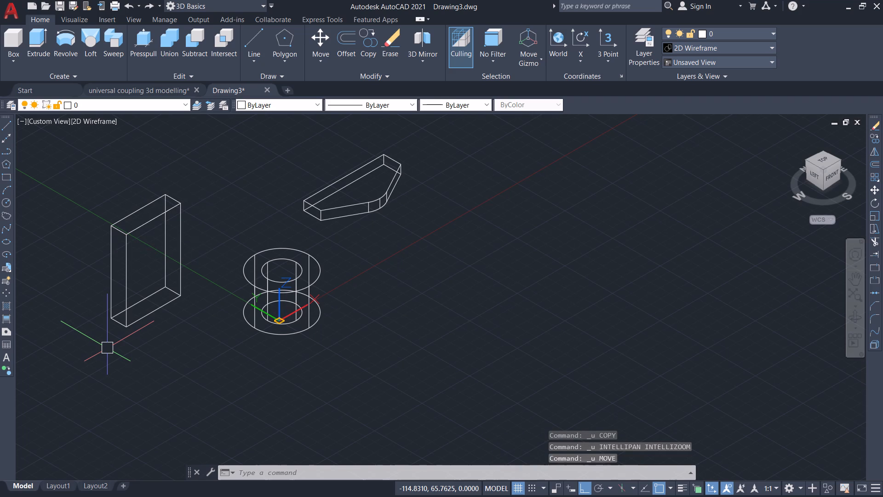
{"action": "key", "text": "ctrl+z"}
{"action": "key", "text": "ctrl+z"}
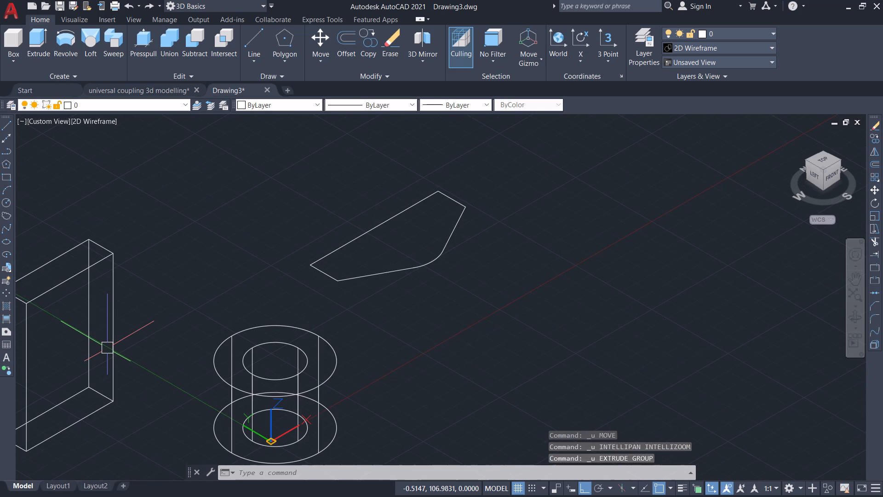
{"action": "key", "text": "ctrl+z"}
{"action": "key", "text": "ctrl+z"}
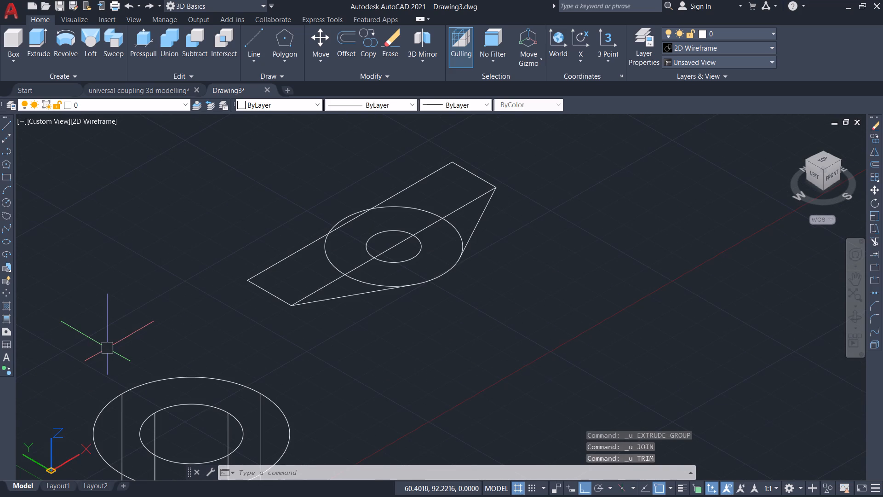
{"action": "key", "text": "ctrl+z"}
{"action": "key", "text": "ctrl+z"}
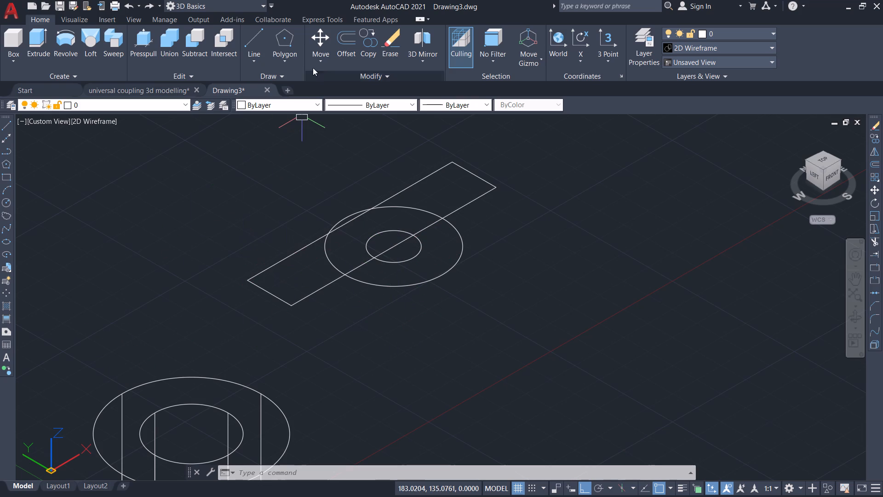
Draw a straight line from the concentric circles' centre along the Y axis, across the rectangle and past its far long edge.
{"action": "left_click", "coordinate": [255, 37]}
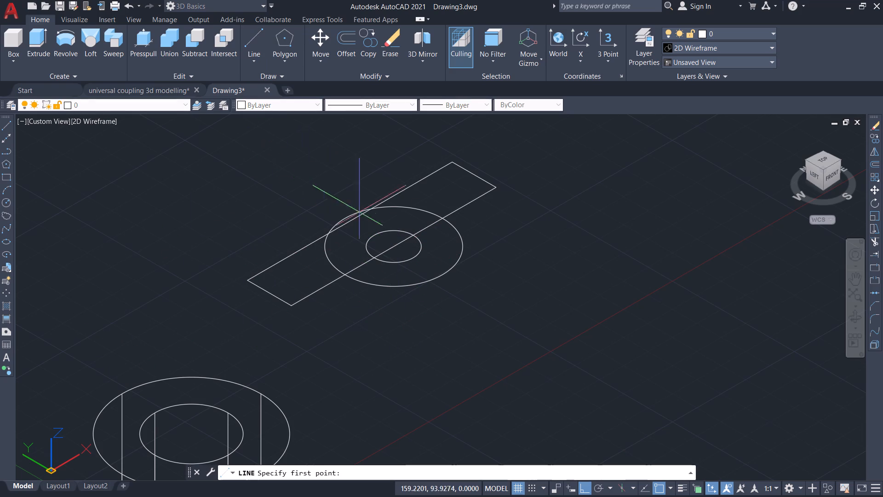
{"action": "left_click", "coordinate": [396, 249]}
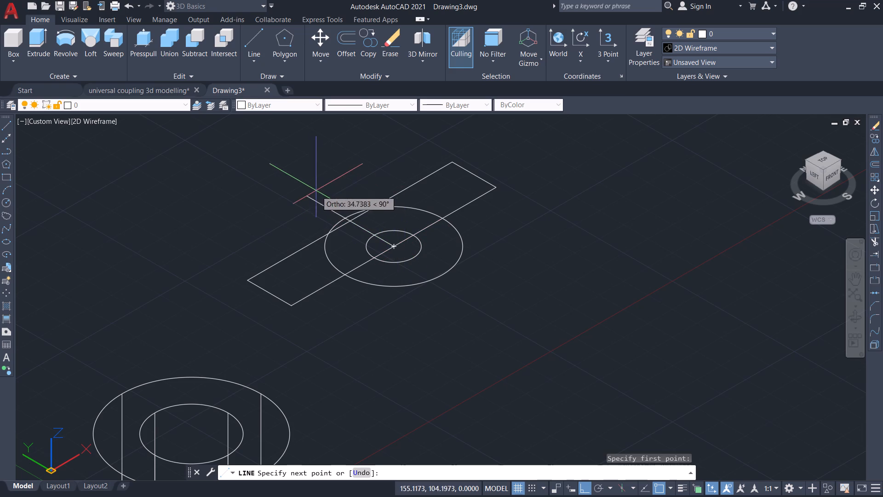
{"action": "left_click", "coordinate": [308, 181]}
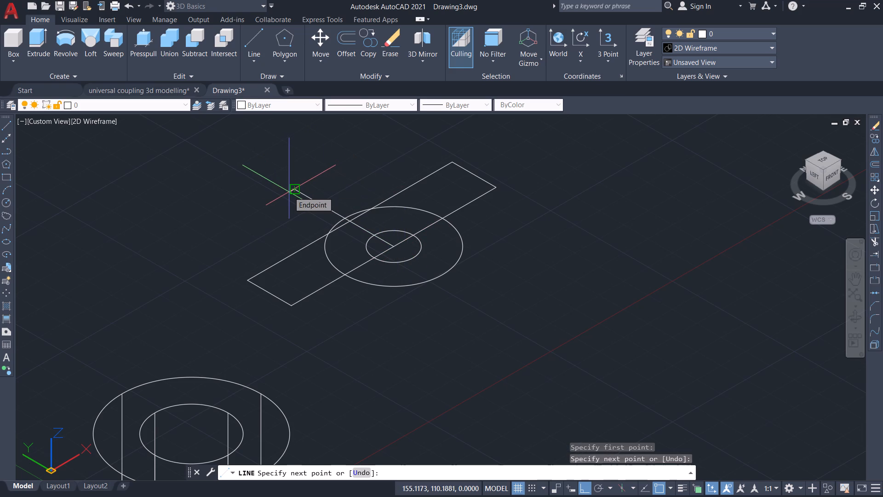
{"action": "key", "text": "Escape"}
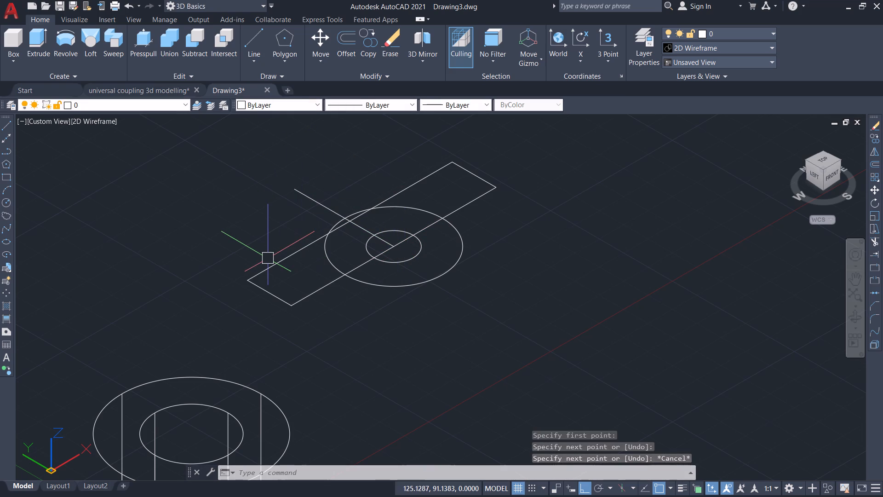
Offset the centre line by 28.5 to both sides, towards each short end of the rectangle.
{"action": "key", "text": "o"}
{"action": "key", "text": "Return"}
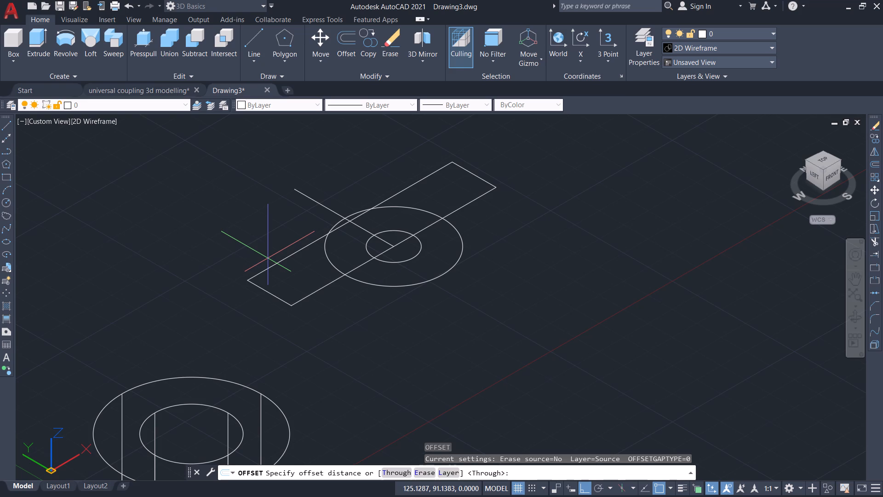
{"action": "type", "text": "28.5"}
{"action": "key", "text": "Return"}
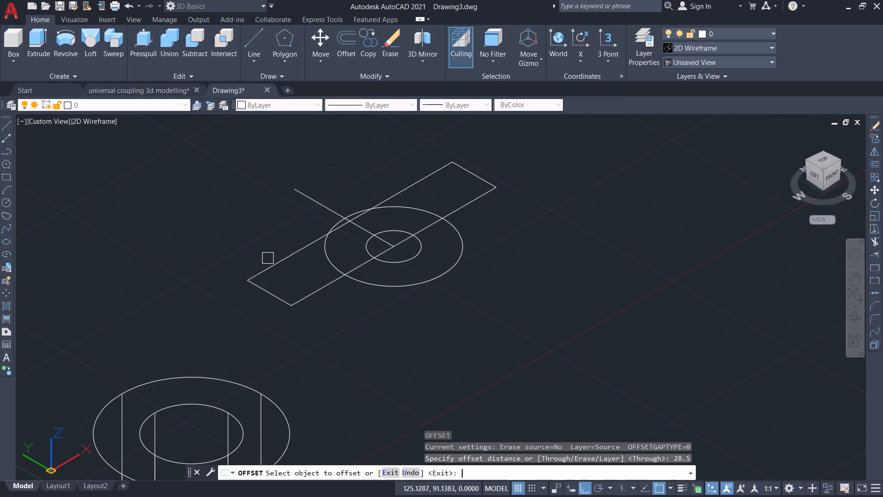
{"action": "left_click", "coordinate": [307, 201]}
{"action": "left_click", "coordinate": [278, 238]}
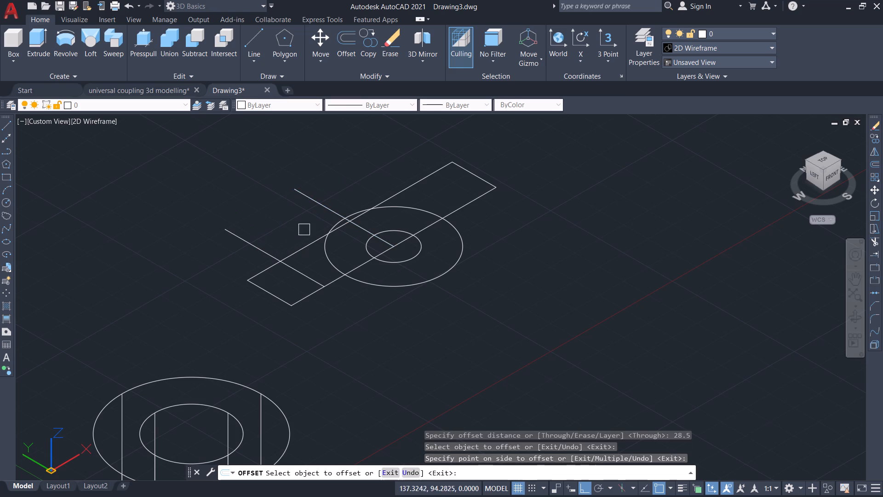
{"action": "left_click", "coordinate": [324, 204]}
{"action": "left_click", "coordinate": [377, 173]}
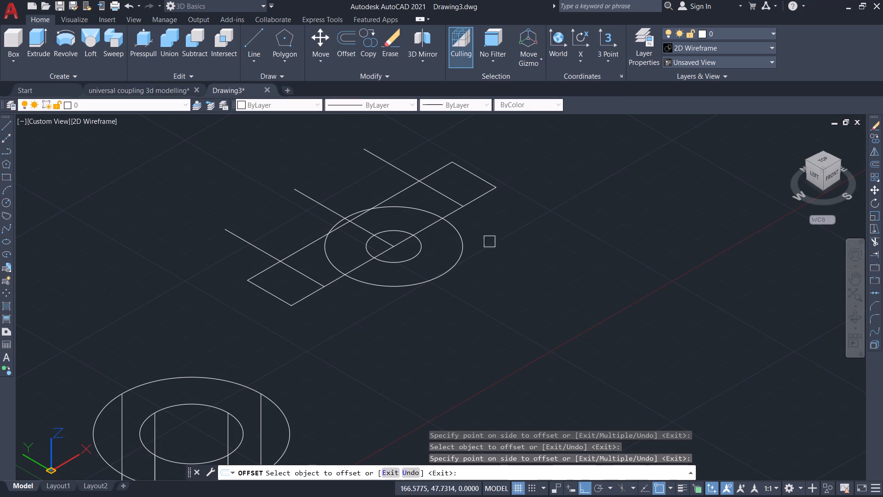
{"action": "type", "text": "tr"}
{"action": "key", "text": "Escape"}
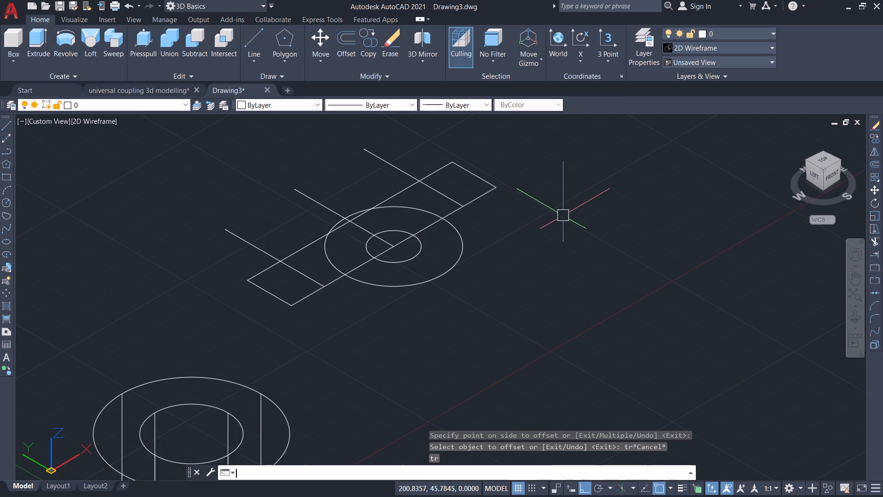
Trim the rectangle's ends beyond the two offset lines and the parts of all three lines extending past its far long edge.
{"action": "type", "text": "tr"}
{"action": "key", "text": "Return"}
{"action": "key", "text": "Return"}
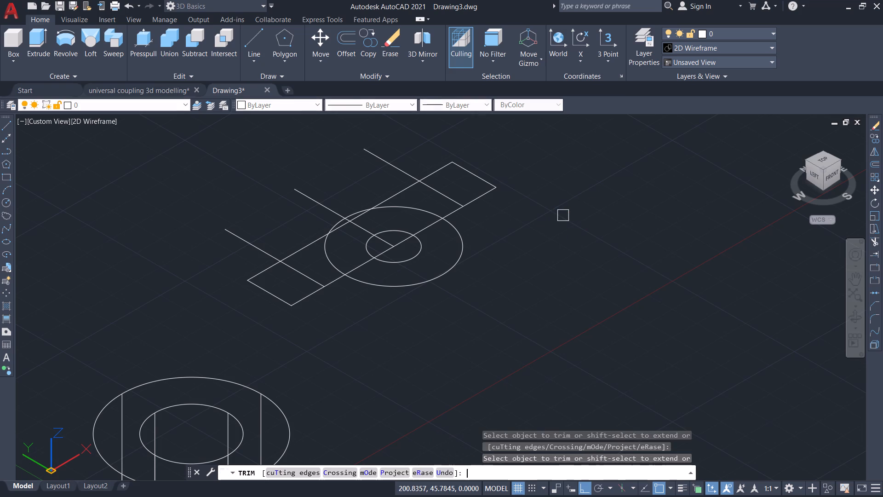
{"action": "left_click", "coordinate": [483, 188]}
{"action": "left_click", "coordinate": [484, 192]}
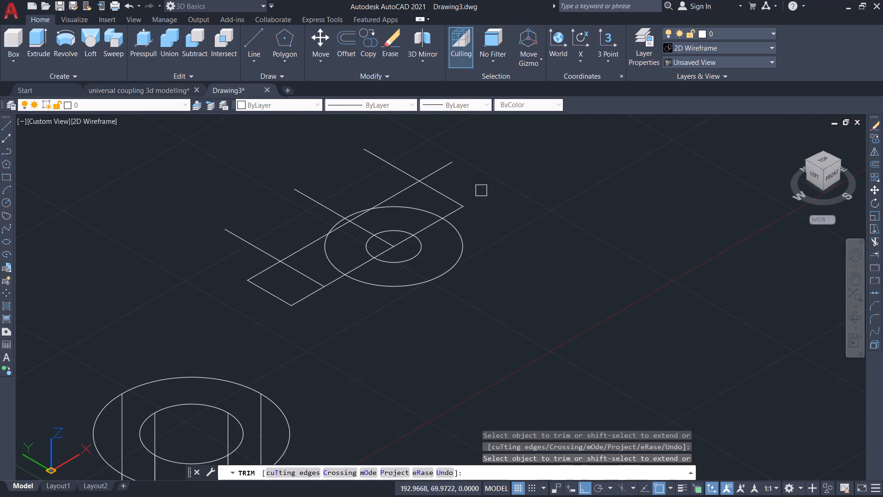
{"action": "left_click", "coordinate": [429, 167]}
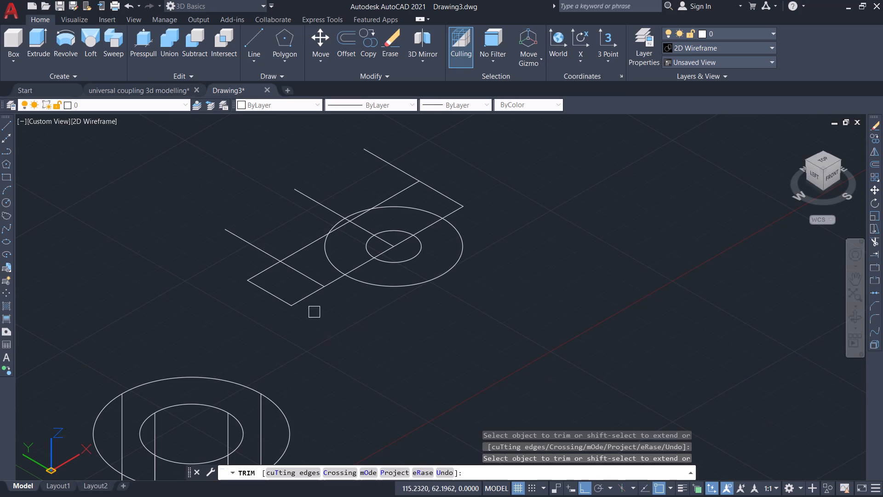
{"action": "left_click", "coordinate": [311, 299]}
{"action": "left_click", "coordinate": [283, 297]}
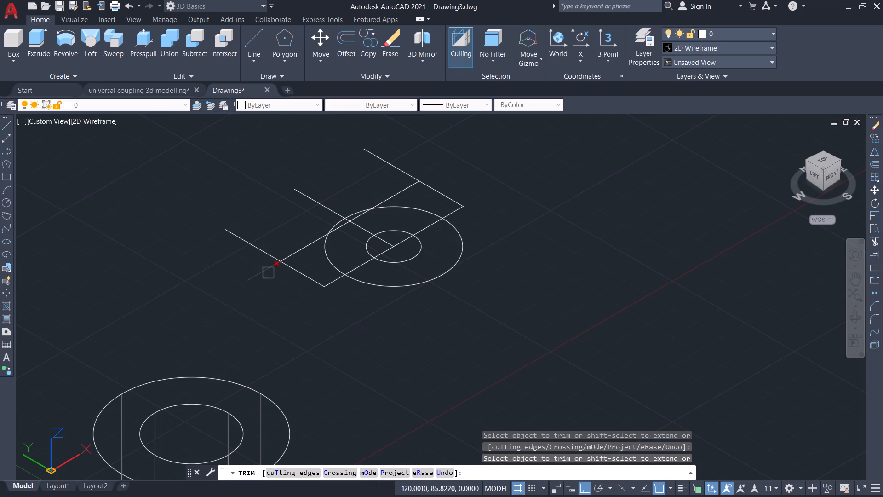
{"action": "left_click", "coordinate": [265, 271]}
{"action": "left_click", "coordinate": [258, 244]}
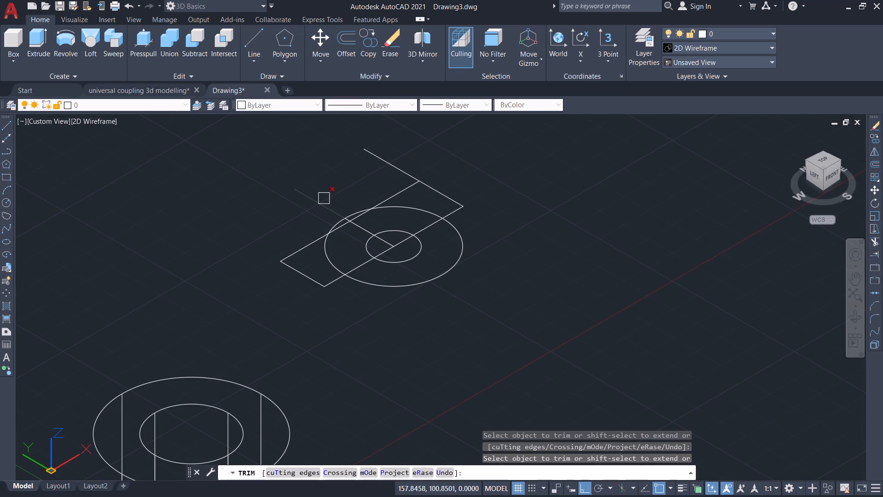
{"action": "left_click", "coordinate": [324, 198]}
{"action": "left_click", "coordinate": [394, 171]}
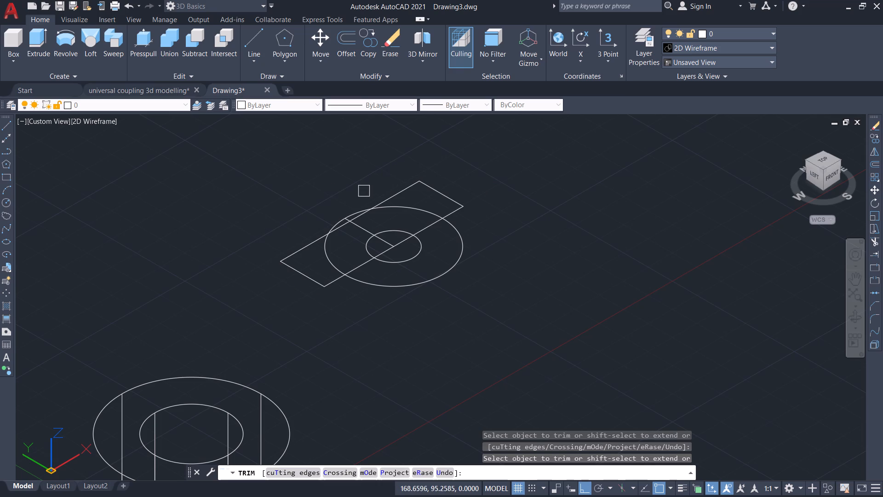
Trim the outer circle to the arc outside the rectangle, and remove the centre line and the long edge's portion inside the arc.
{"action": "scroll", "coordinate": [364, 191], "scroll_direction": "up", "scroll_amount": 3}
{"action": "left_click", "coordinate": [291, 305]}
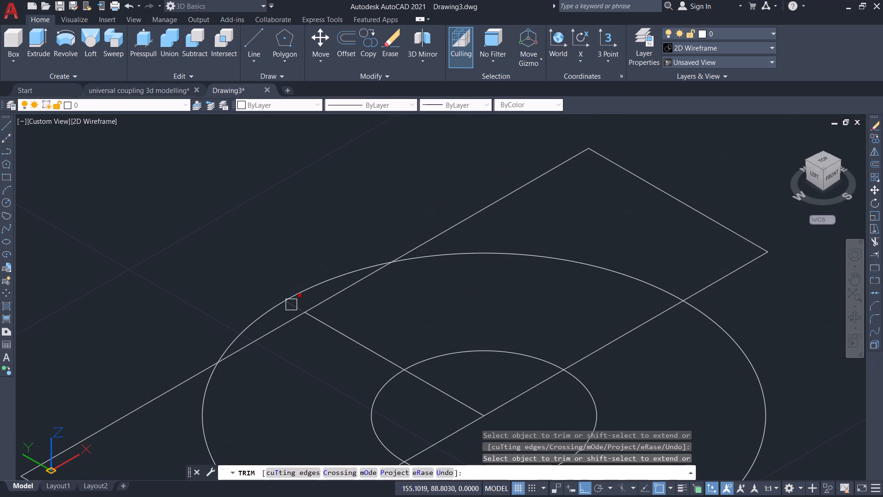
{"action": "left_click", "coordinate": [292, 295]}
{"action": "scroll", "coordinate": [293, 279], "scroll_direction": "down", "scroll_amount": 2}
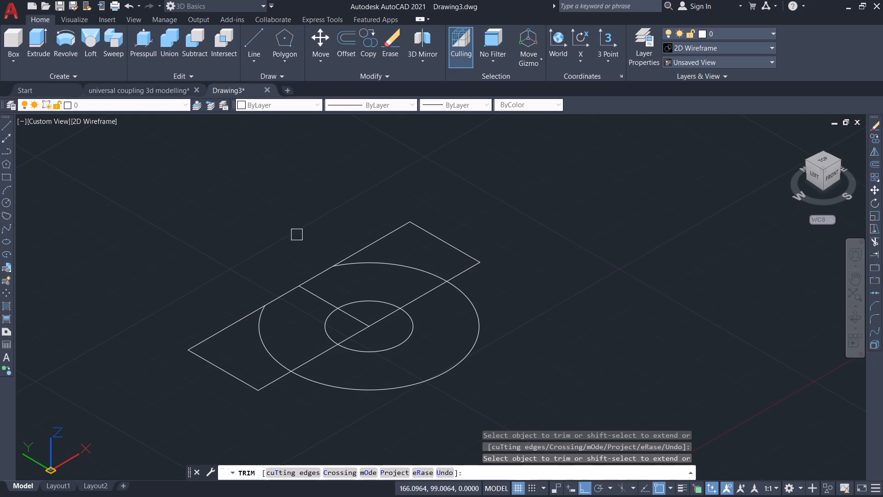
{"action": "left_click", "coordinate": [379, 265]}
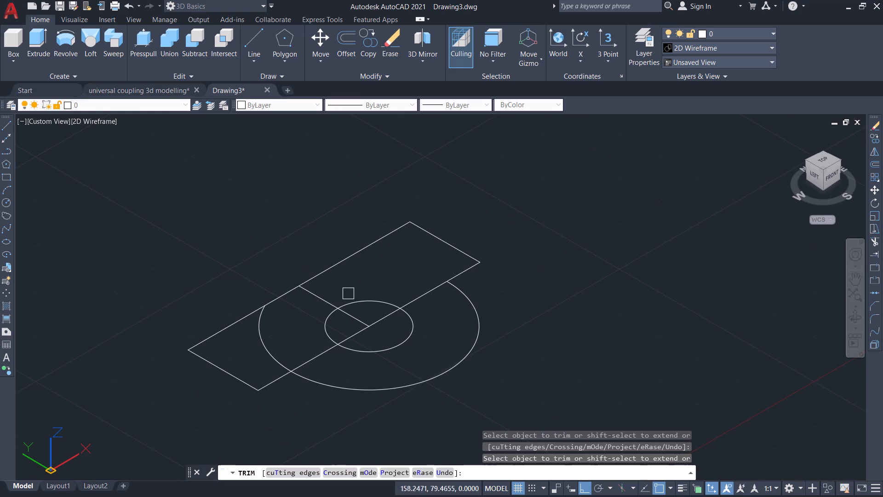
{"action": "left_click", "coordinate": [266, 348]}
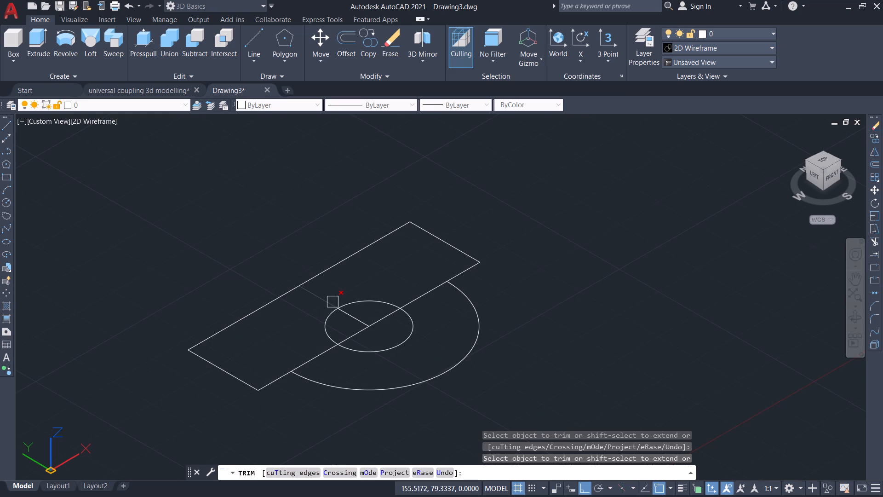
{"action": "left_click", "coordinate": [333, 300]}
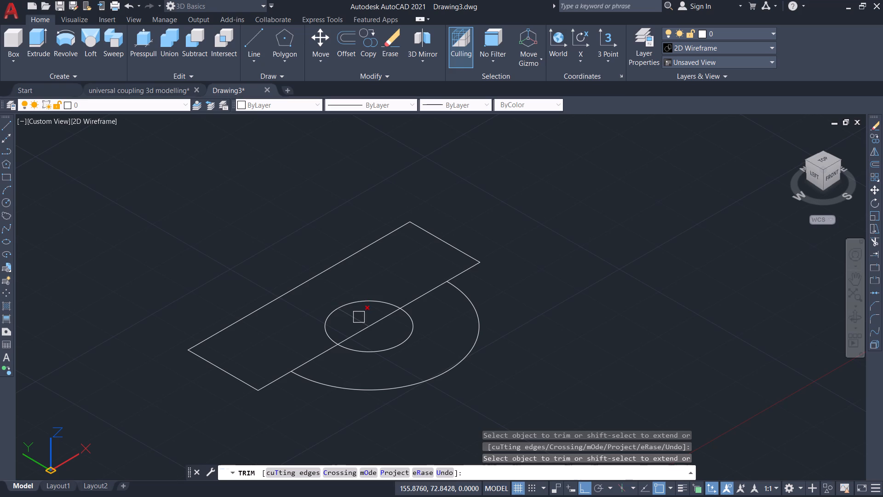
{"action": "left_click", "coordinate": [359, 317]}
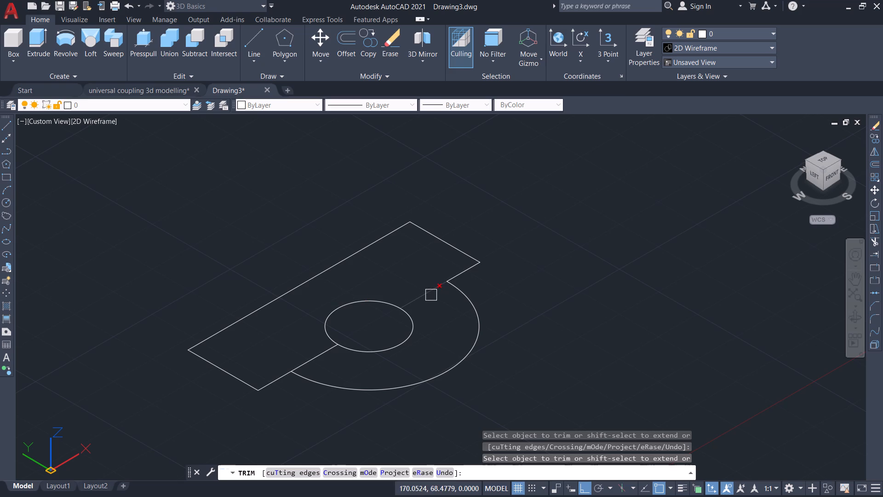
{"action": "left_click", "coordinate": [418, 297]}
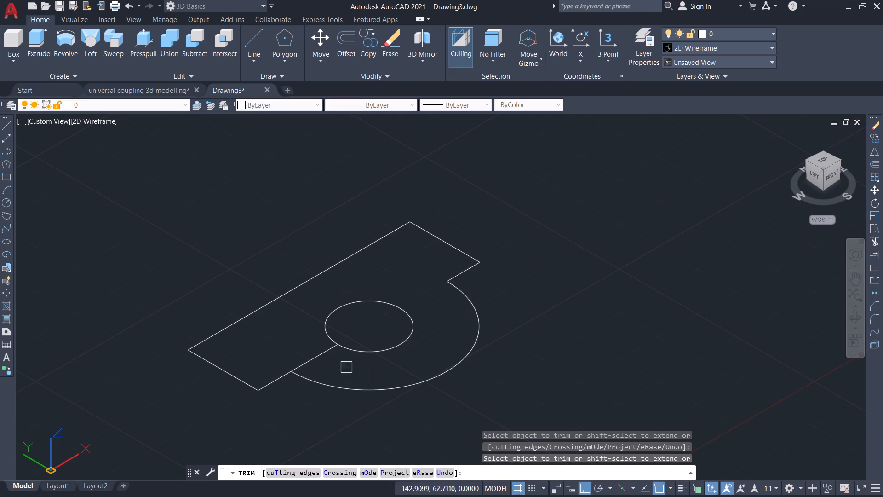
{"action": "left_click", "coordinate": [322, 351]}
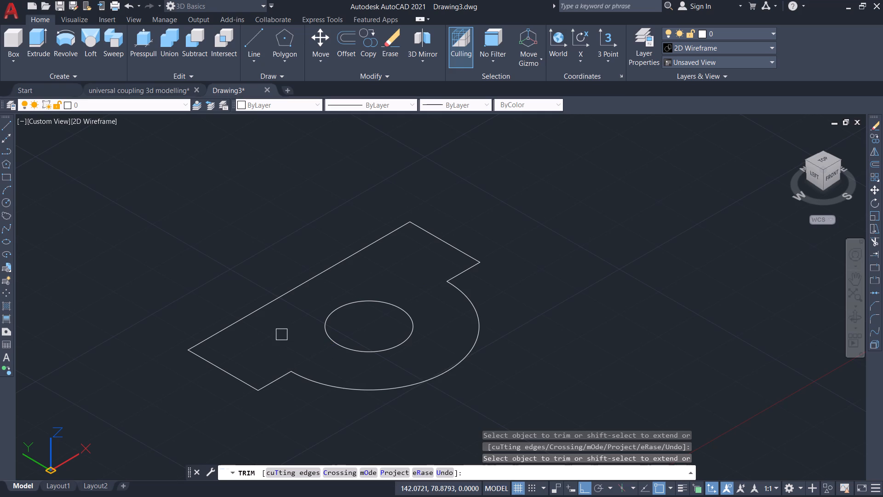
{"action": "key", "text": "Return"}
Draw a line tangent to the outer arc from the open long edge's outer corner at the negative X end.
{"action": "key", "text": "l"}
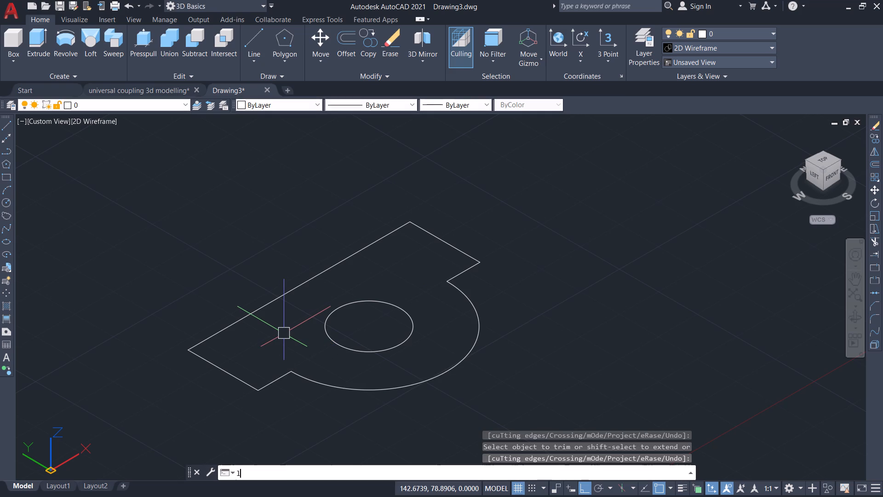
{"action": "key", "text": "Return"}
{"action": "left_click", "coordinate": [258, 391]}
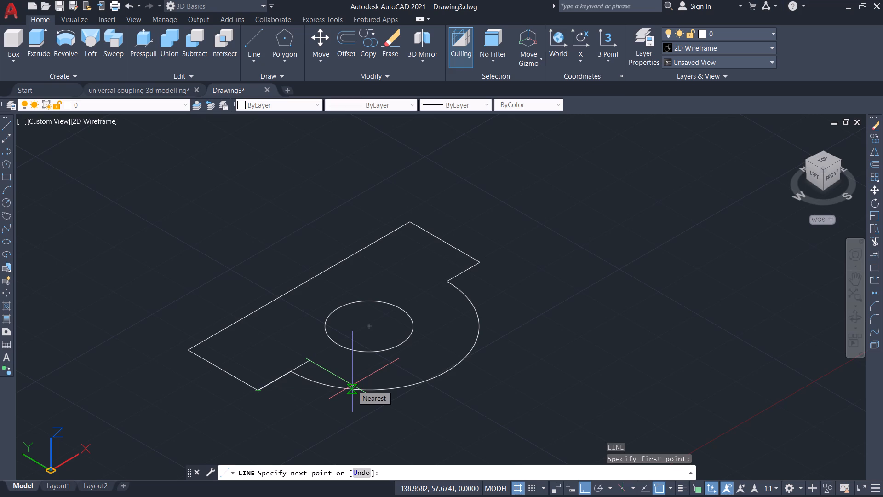
{"action": "type", "text": "ta"}
{"action": "key", "text": "n"}
{"action": "key", "text": "Return"}
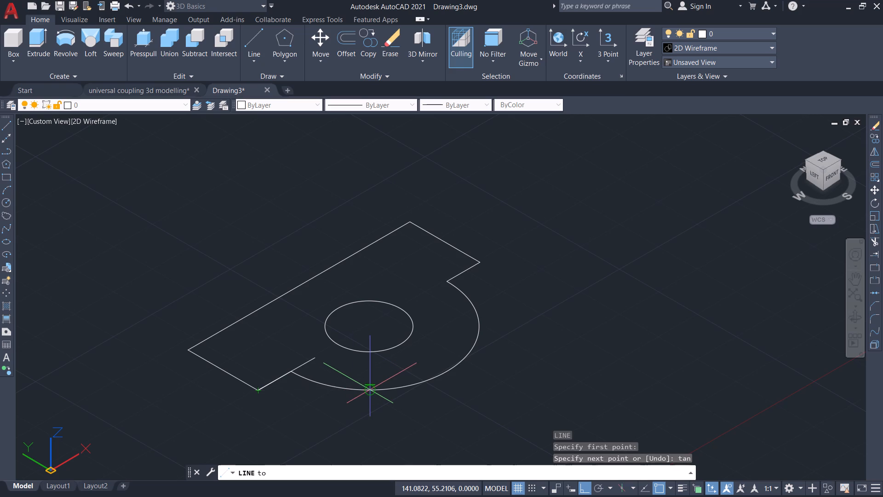
{"action": "left_click", "coordinate": [371, 393]}
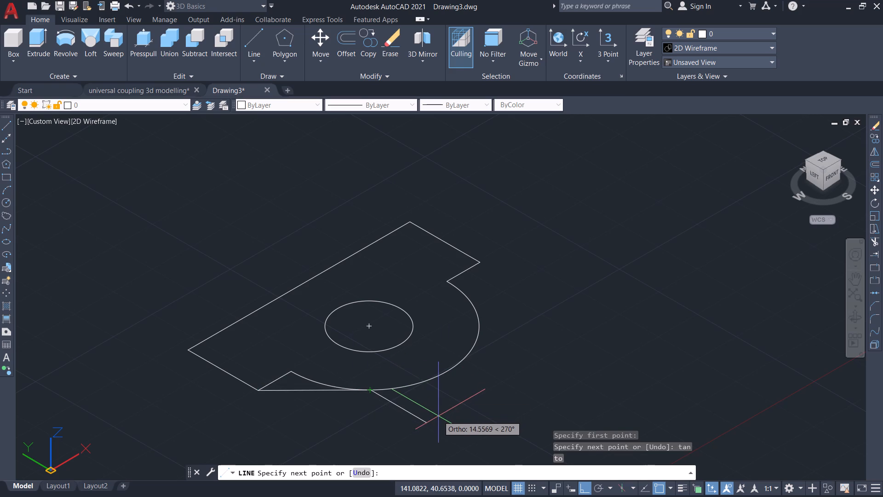
{"action": "key", "text": "Escape"}
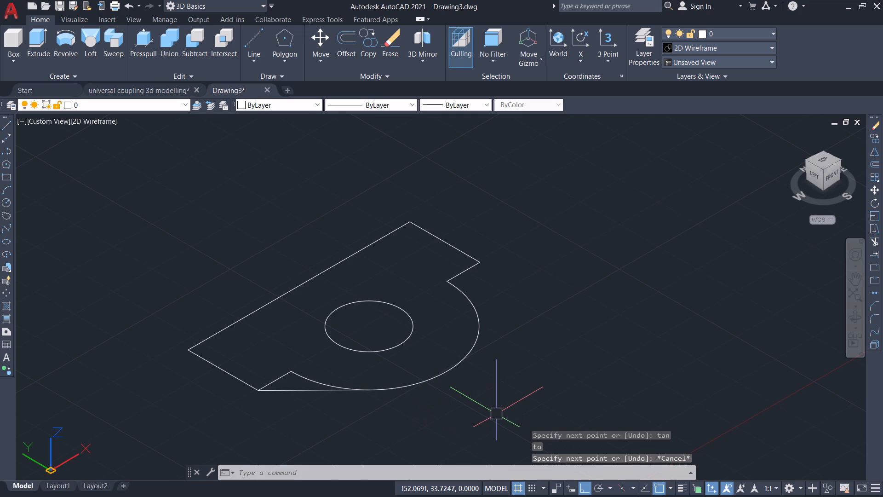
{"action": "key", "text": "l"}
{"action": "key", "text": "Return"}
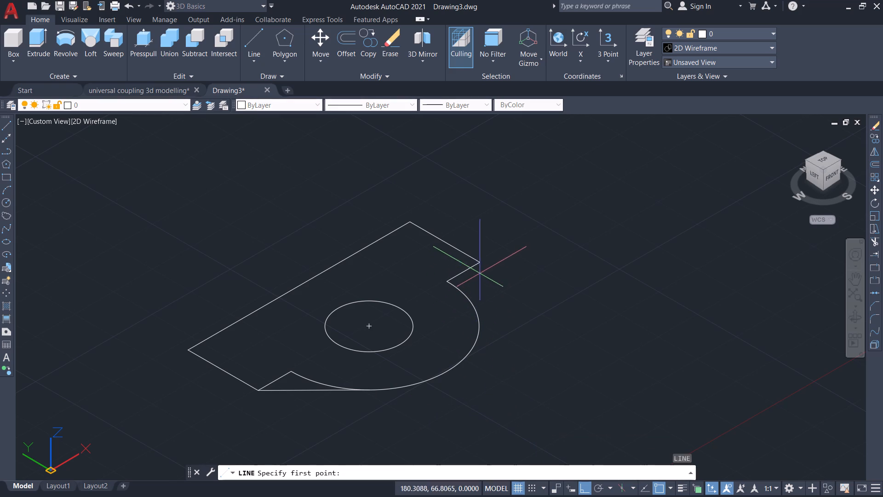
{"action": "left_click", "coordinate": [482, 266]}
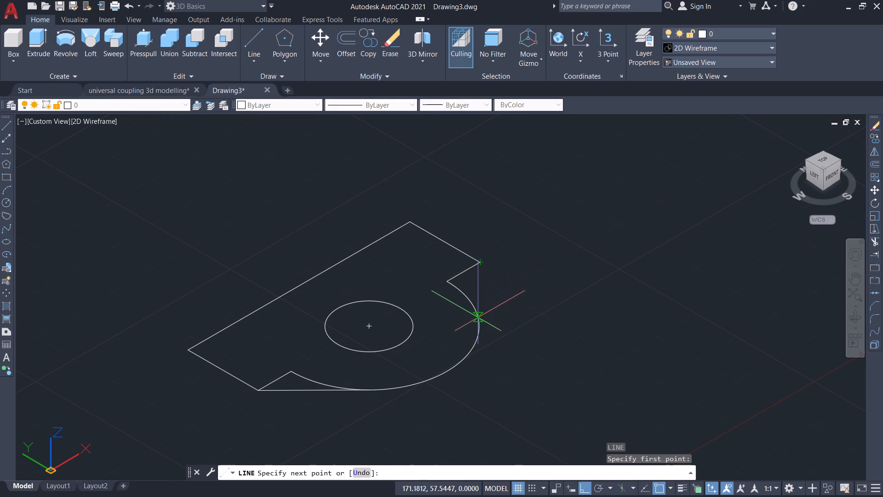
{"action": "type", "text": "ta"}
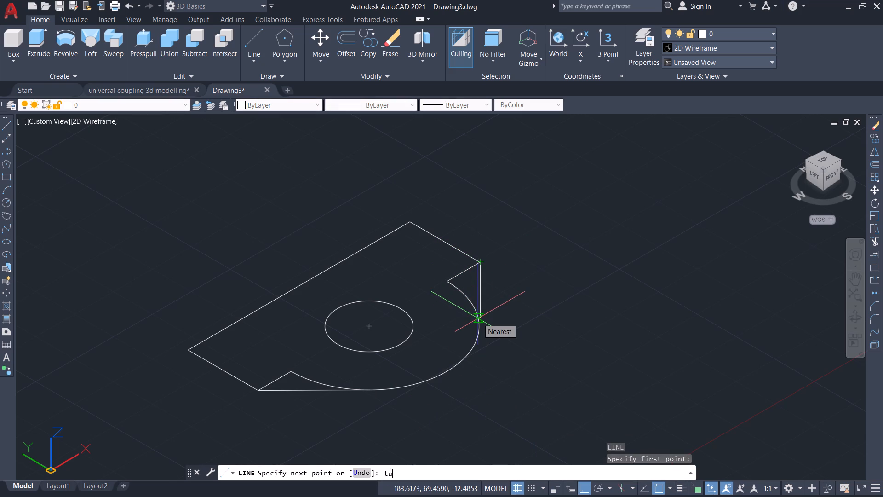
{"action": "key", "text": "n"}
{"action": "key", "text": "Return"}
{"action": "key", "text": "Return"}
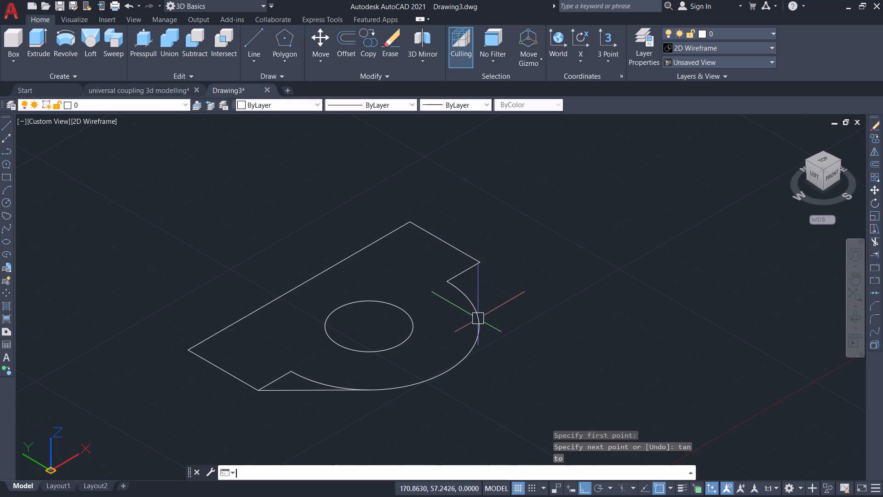
Draw a line tangent to the outer arc from the open long edge's outer corner at the positive X end.
{"action": "key", "text": "l"}
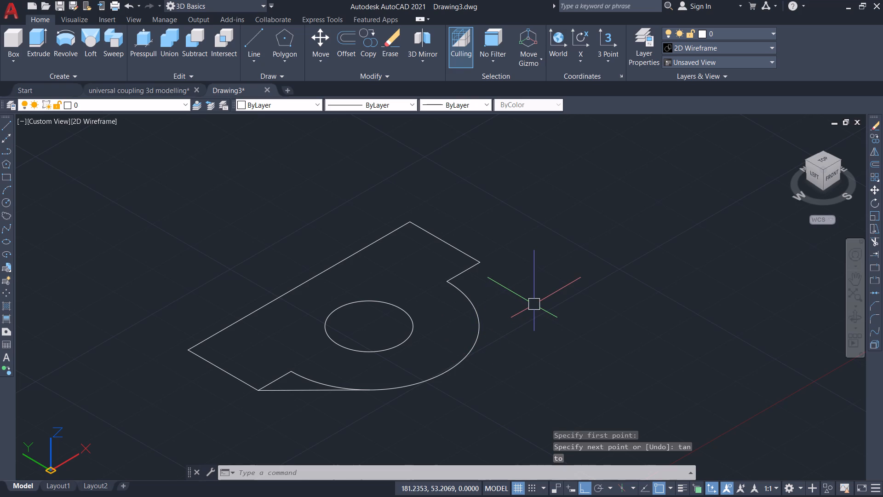
{"action": "key", "text": "Return"}
{"action": "left_click", "coordinate": [479, 265]}
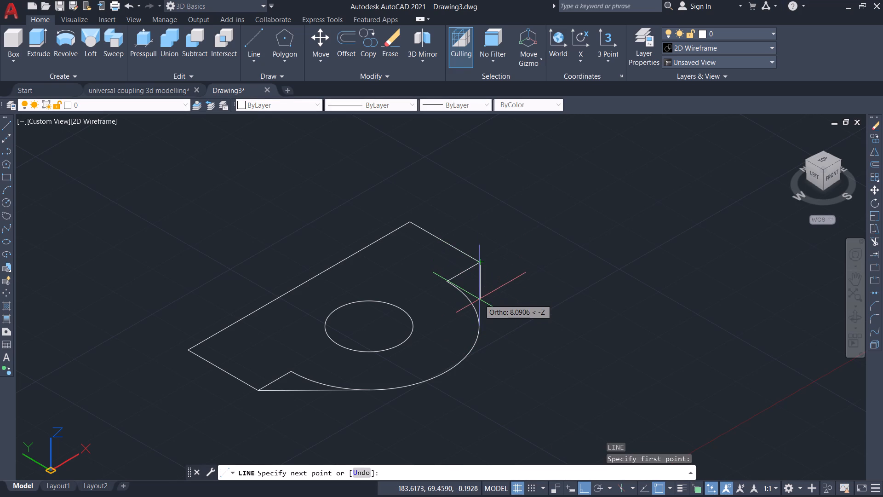
{"action": "type", "text": "tan"}
{"action": "key", "text": "Return"}
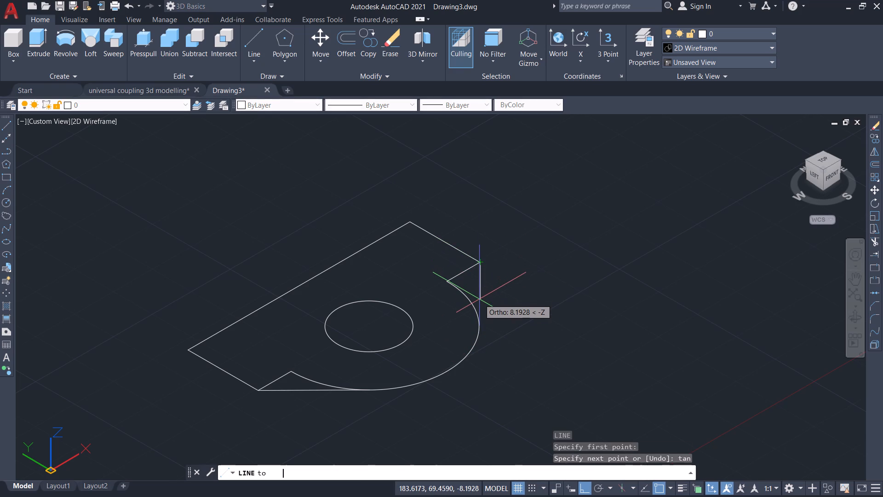
{"action": "left_click", "coordinate": [445, 377]}
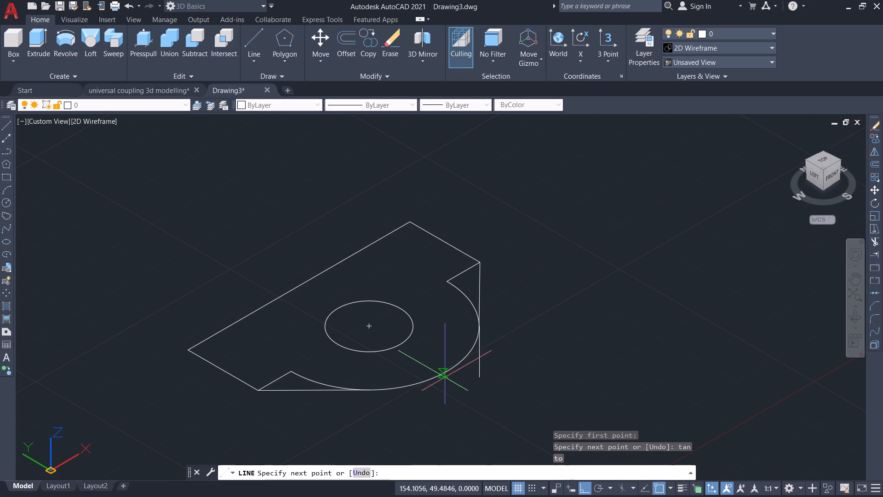
{"action": "key", "text": "Return"}
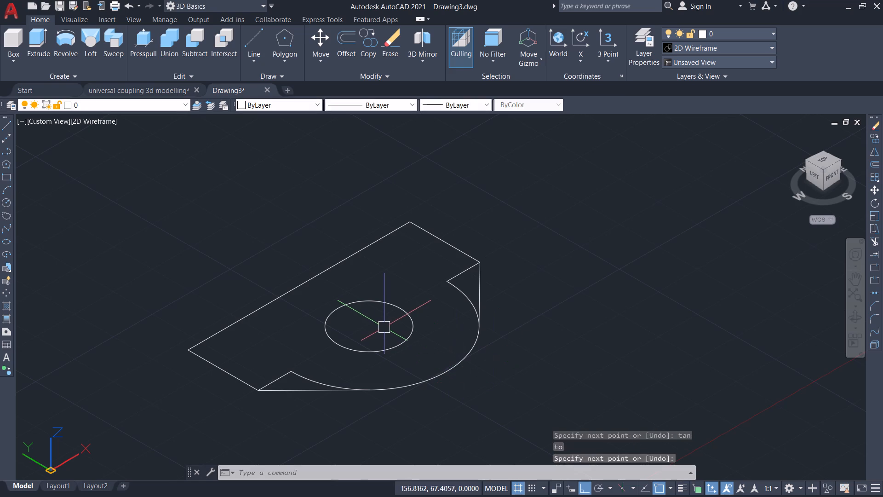
Trim the arc ends beyond both tangent points and the two leftover stubs of the rectangle's long edge.
{"action": "type", "text": "tr"}
{"action": "key", "text": "Return"}
{"action": "key", "text": "Return"}
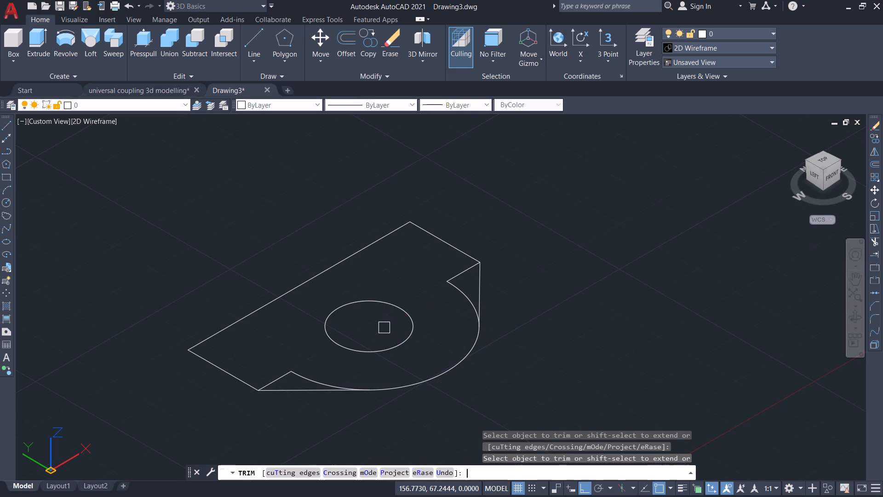
{"action": "left_click", "coordinate": [454, 278]}
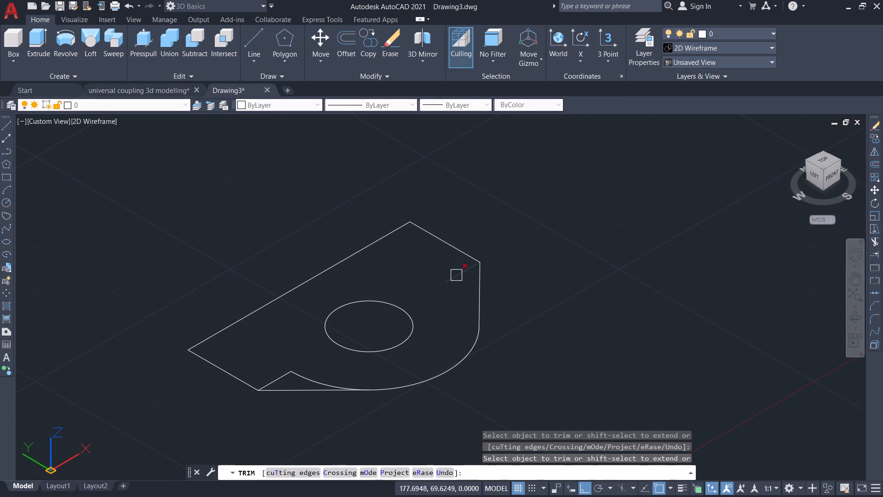
{"action": "left_click", "coordinate": [456, 275]}
{"action": "left_click", "coordinate": [307, 380]}
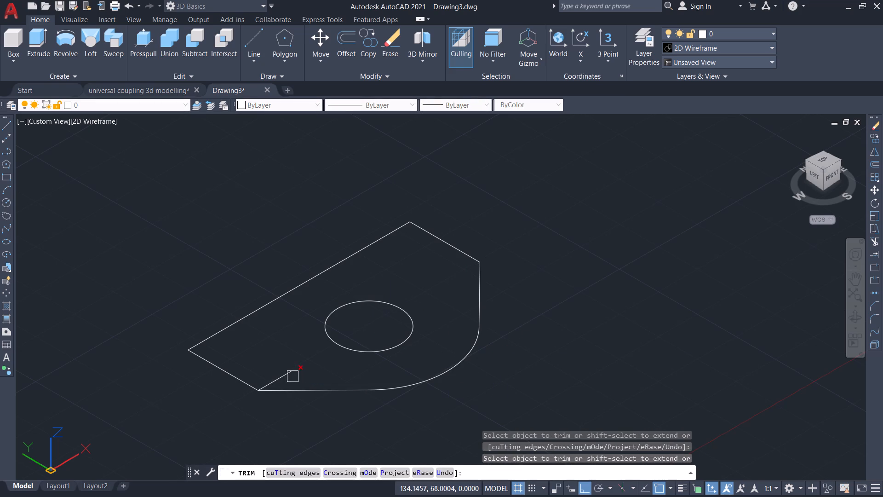
{"action": "left_click", "coordinate": [284, 376]}
{"action": "scroll", "coordinate": [309, 339], "scroll_direction": "down", "scroll_amount": 1}
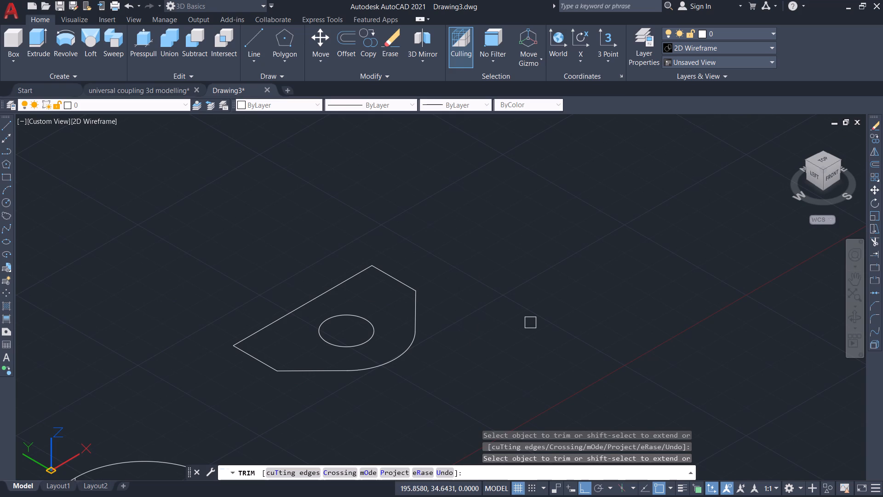
{"action": "key", "text": "Return"}
Join the fork arm's outer lines and arc into a single closed polyline.
{"action": "left_click", "coordinate": [181, 248]}
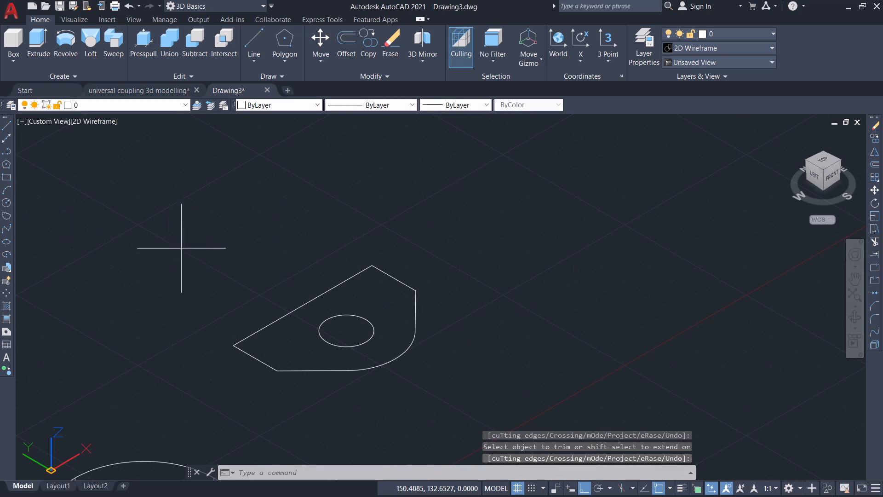
{"action": "left_click", "coordinate": [464, 391]}
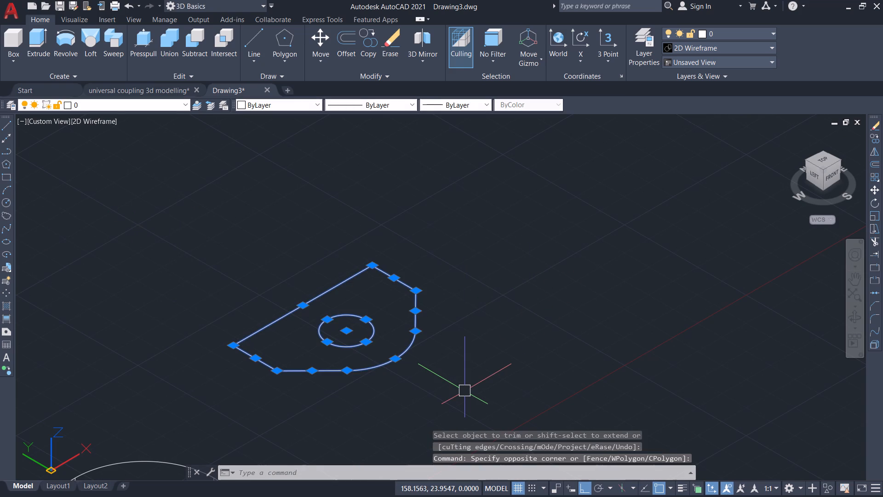
{"action": "key", "text": "j"}
{"action": "key", "text": "Return"}
{"action": "scroll", "coordinate": [420, 382], "scroll_direction": "down", "scroll_amount": 1}
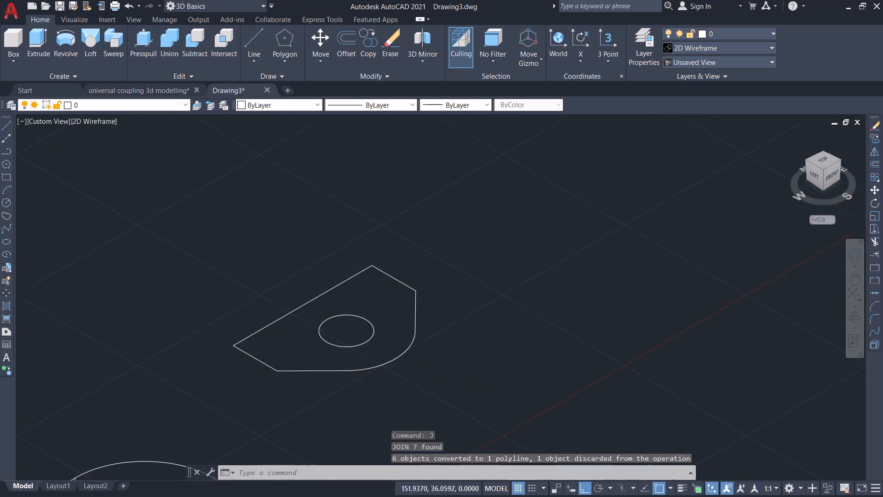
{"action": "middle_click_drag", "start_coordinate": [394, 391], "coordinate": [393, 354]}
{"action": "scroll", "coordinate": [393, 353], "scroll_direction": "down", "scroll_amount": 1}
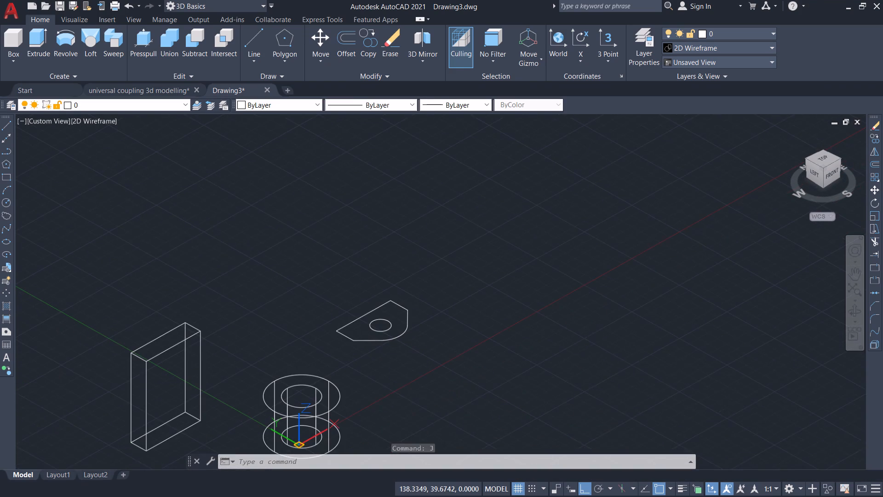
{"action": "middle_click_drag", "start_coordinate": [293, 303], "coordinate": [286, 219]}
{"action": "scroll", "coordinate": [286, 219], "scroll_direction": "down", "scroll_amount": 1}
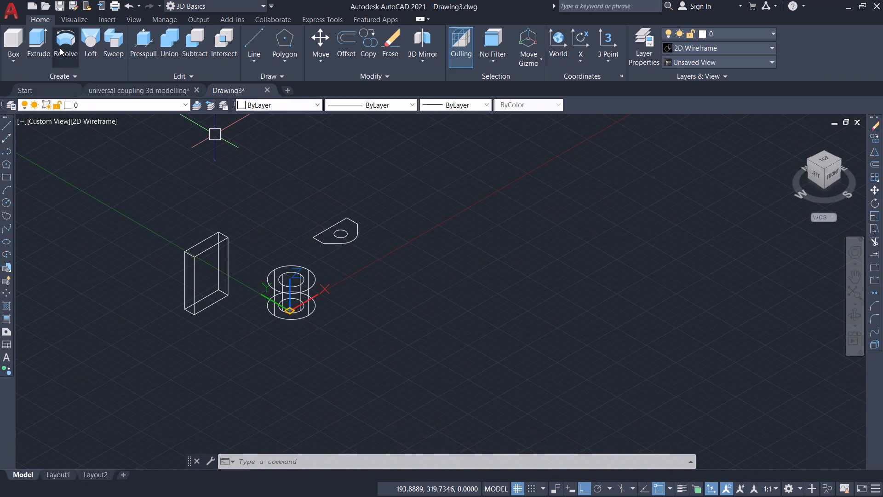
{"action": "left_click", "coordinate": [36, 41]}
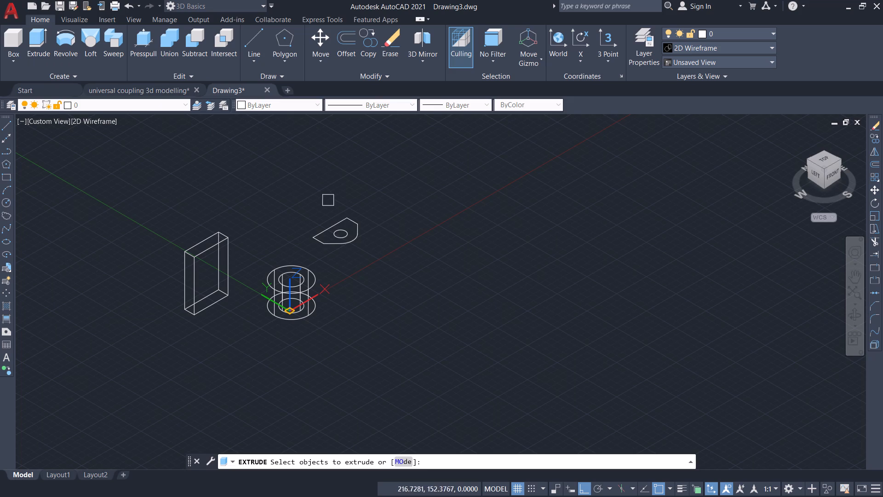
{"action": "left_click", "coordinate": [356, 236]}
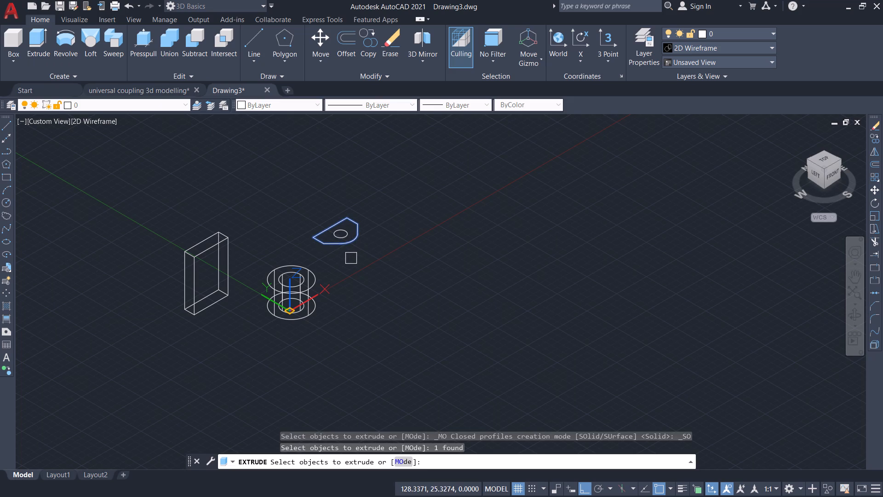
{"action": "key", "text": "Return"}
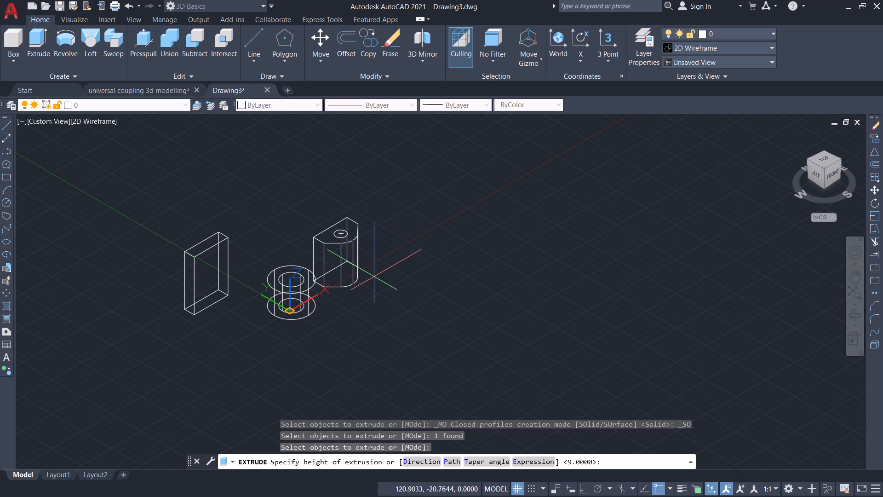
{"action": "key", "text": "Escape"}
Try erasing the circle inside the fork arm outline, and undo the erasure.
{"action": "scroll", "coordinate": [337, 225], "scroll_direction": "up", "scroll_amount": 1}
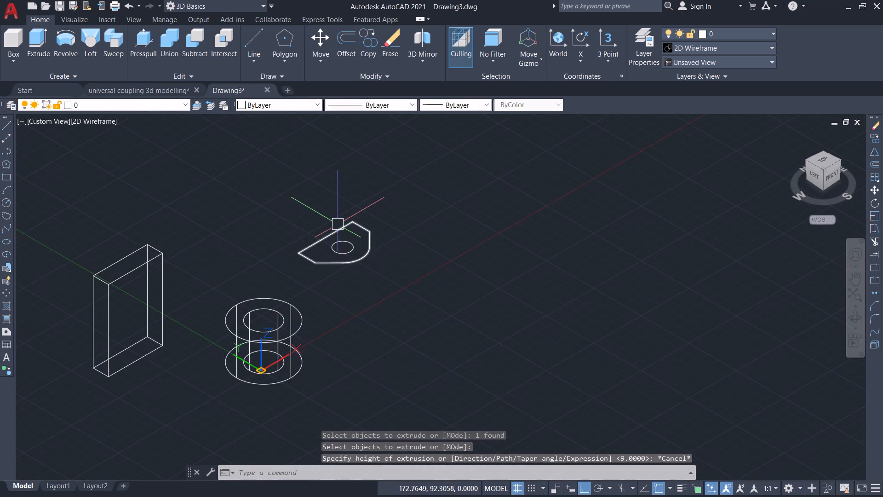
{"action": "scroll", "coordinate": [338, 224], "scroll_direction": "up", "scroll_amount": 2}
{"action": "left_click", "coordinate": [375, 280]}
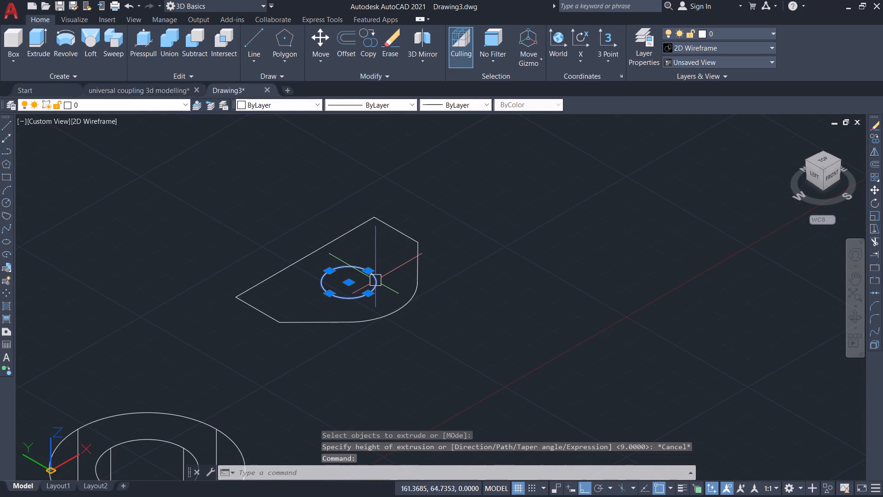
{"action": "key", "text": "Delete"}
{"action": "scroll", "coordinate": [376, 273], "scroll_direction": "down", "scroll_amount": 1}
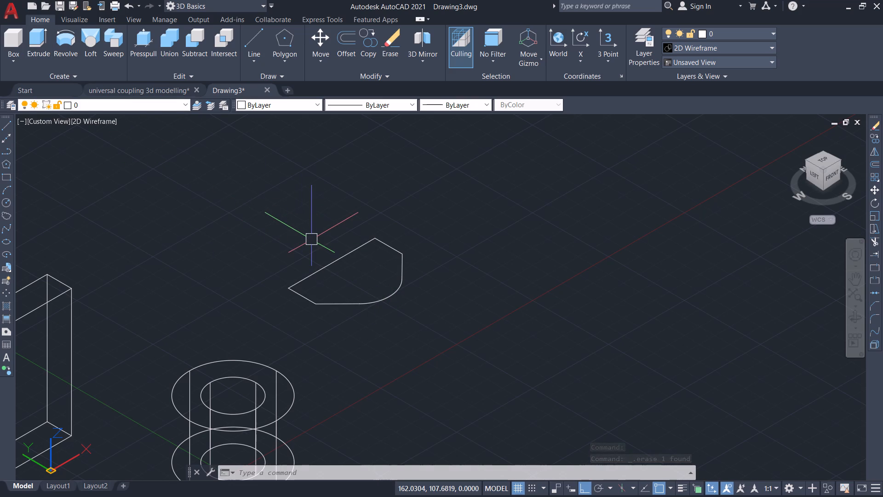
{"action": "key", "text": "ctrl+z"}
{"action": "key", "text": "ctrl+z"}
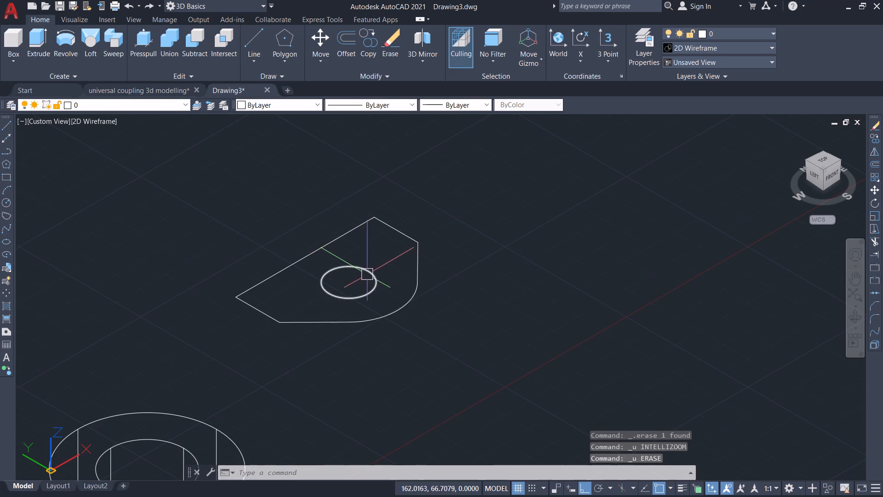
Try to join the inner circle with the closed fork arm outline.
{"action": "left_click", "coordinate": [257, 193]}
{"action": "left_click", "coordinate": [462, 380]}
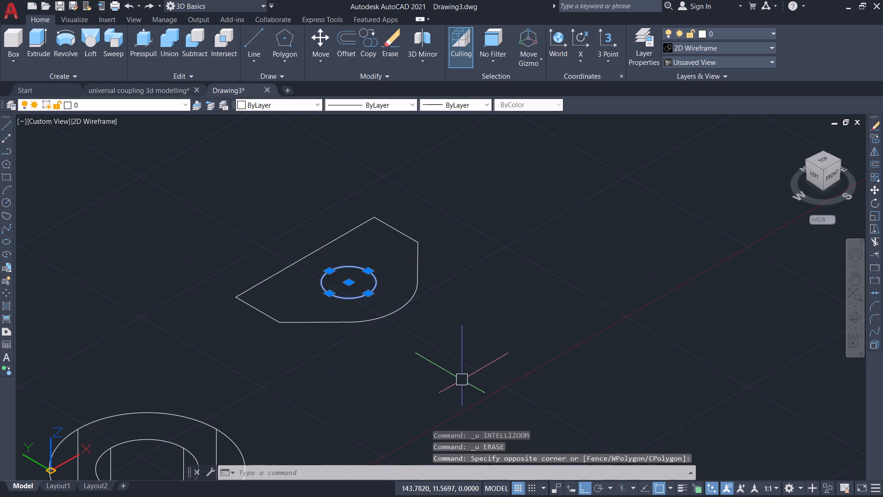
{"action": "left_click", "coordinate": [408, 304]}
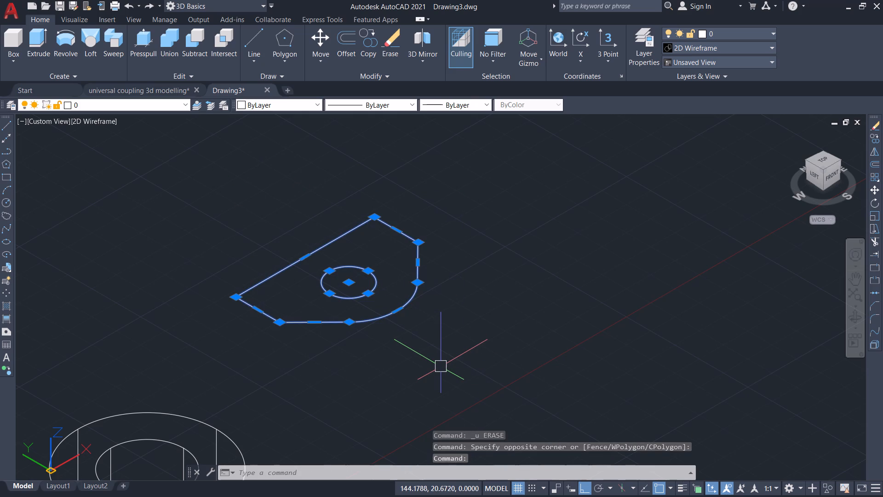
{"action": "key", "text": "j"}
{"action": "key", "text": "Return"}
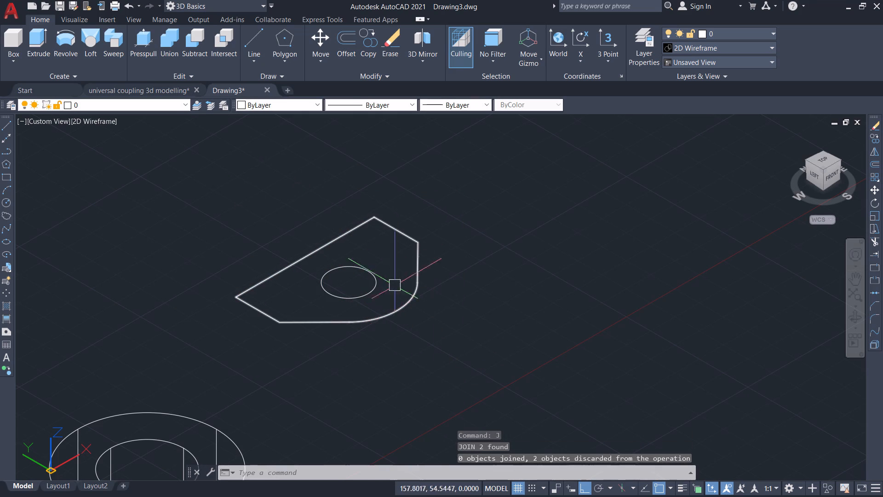
Erase the circle inside the fork arm outline.
{"action": "left_click", "coordinate": [380, 288]}
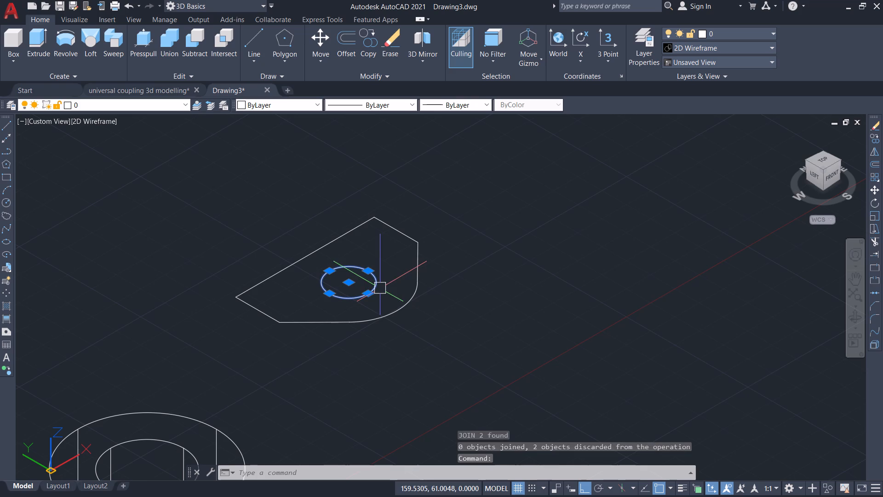
{"action": "key", "text": "Delete"}
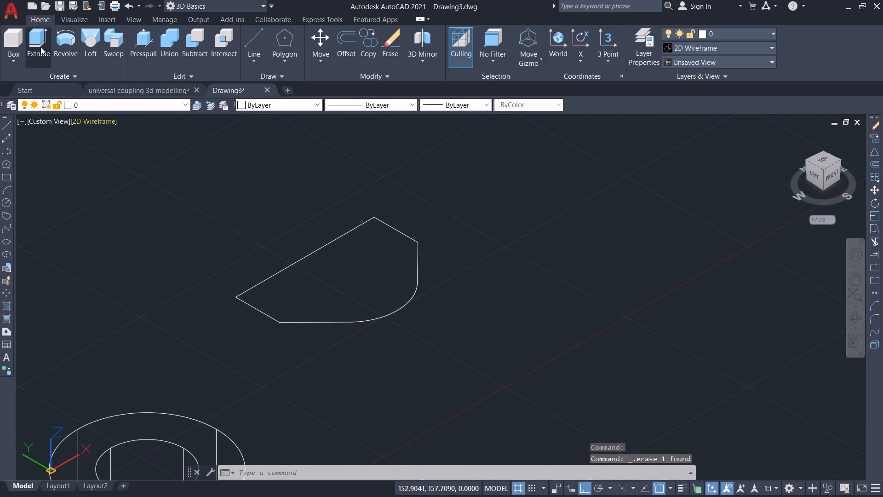
Extrude the closed fork arm outline upward into a solid.
{"action": "left_click", "coordinate": [39, 46]}
{"action": "left_click", "coordinate": [351, 321]}
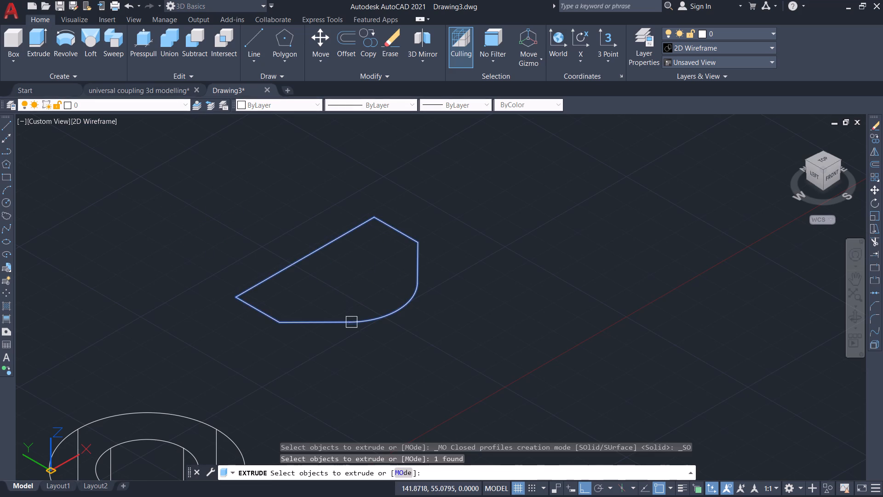
{"action": "key", "text": "Return"}
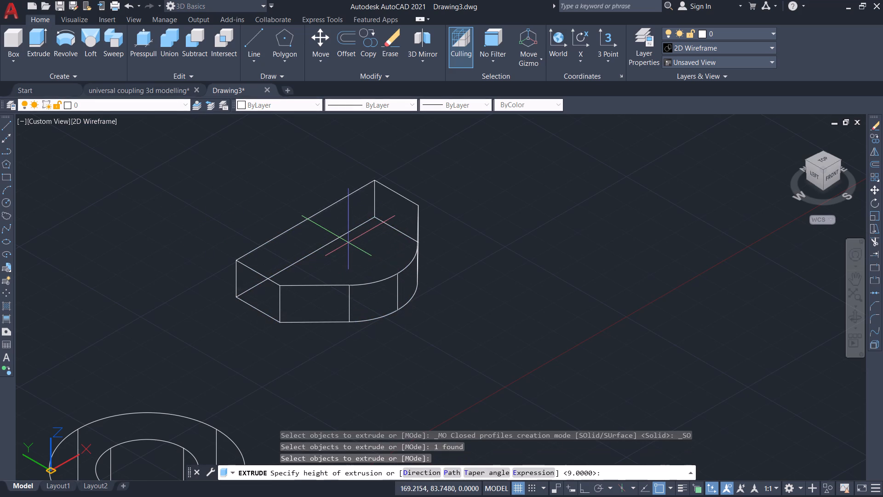
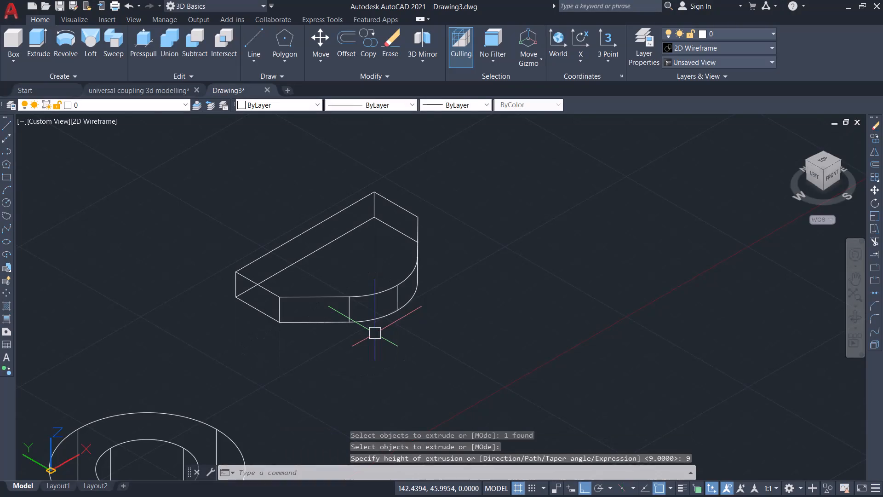
Move the extruded fork arm so its straight upper edge's midpoint meets the midpoint of the upright block's top edge.
{"action": "scroll", "coordinate": [328, 340], "scroll_direction": "down", "scroll_amount": 2}
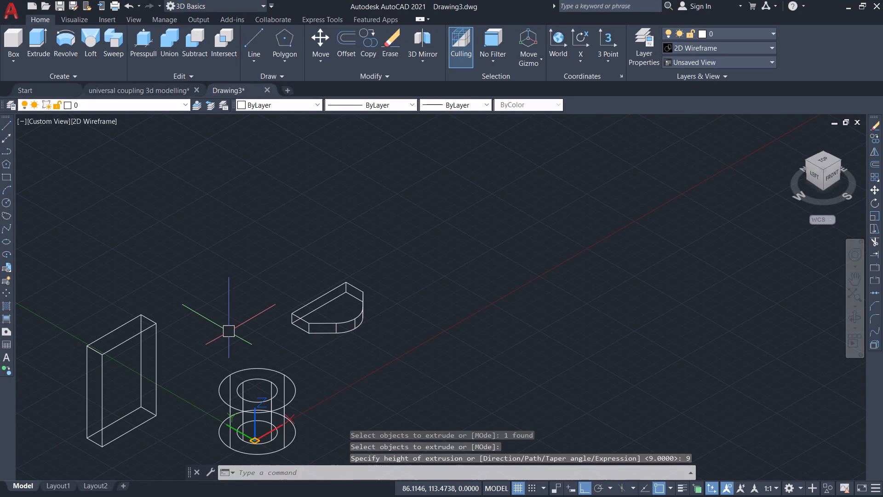
{"action": "key", "text": "m"}
{"action": "key", "text": "Return"}
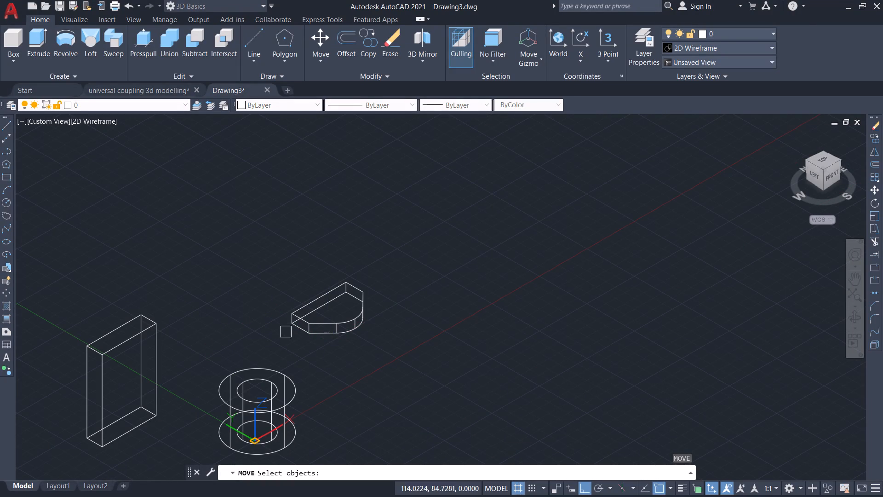
{"action": "left_click", "coordinate": [315, 324]}
{"action": "key", "text": "Return"}
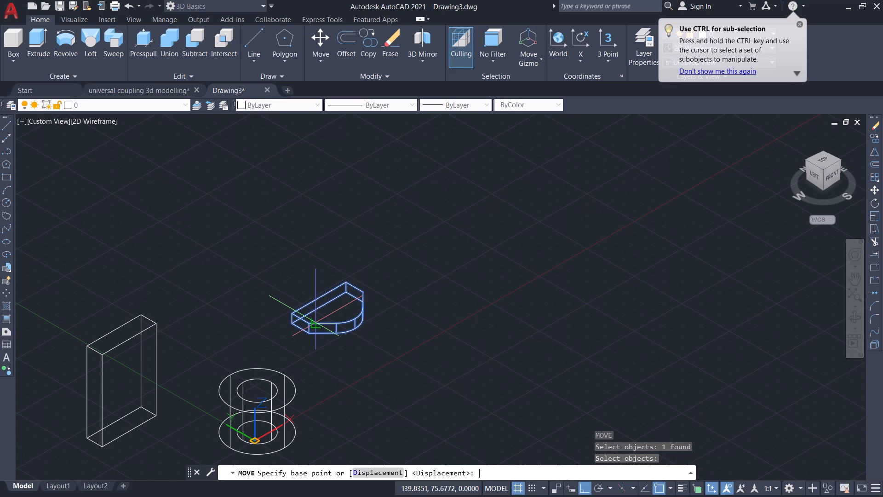
{"action": "left_click", "coordinate": [323, 297]}
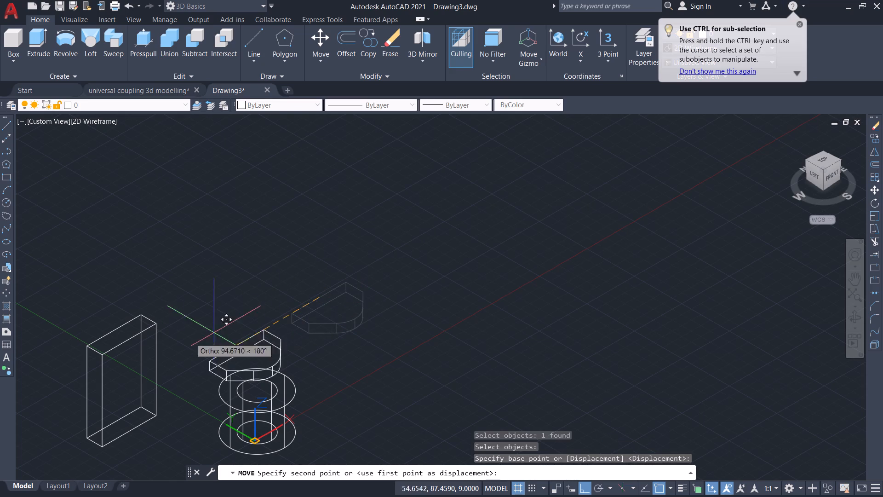
{"action": "left_click", "coordinate": [126, 343]}
Copy the fork arm straight down from its straight lower edge's midpoint to the midpoint of the upright block's bottom edge.
{"action": "scroll", "coordinate": [217, 358], "scroll_direction": "down", "scroll_amount": 1}
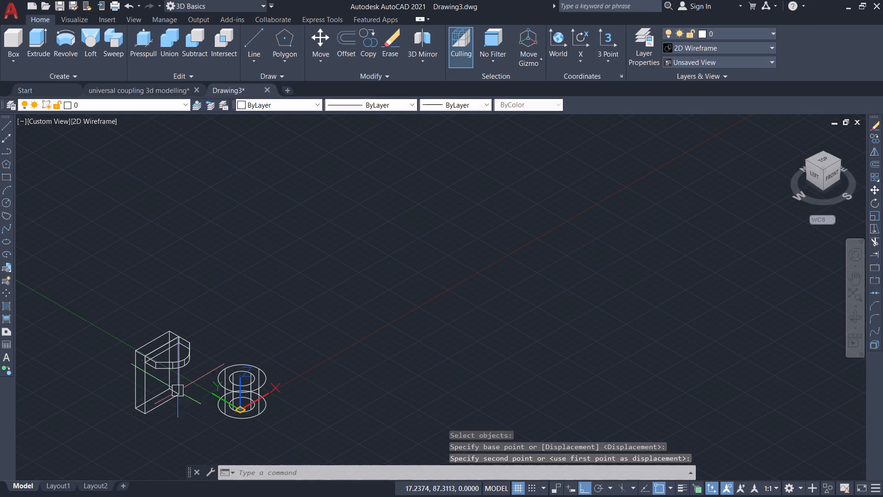
{"action": "scroll", "coordinate": [167, 384], "scroll_direction": "up", "scroll_amount": 3}
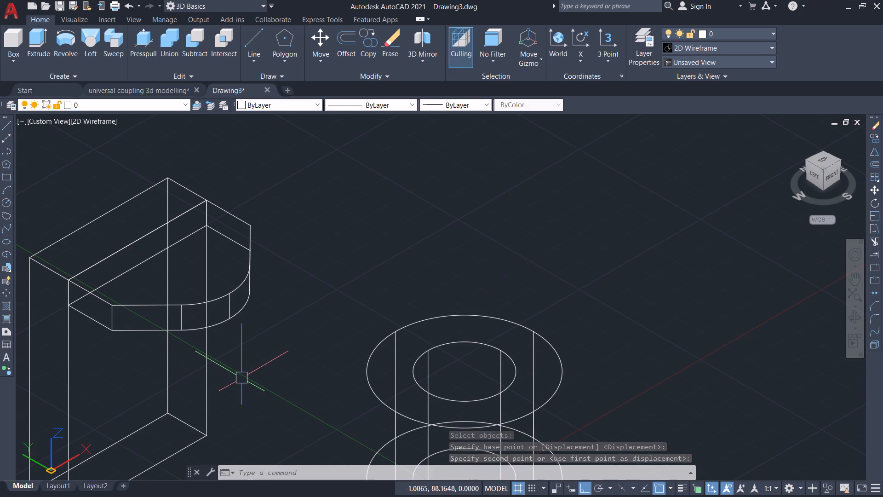
{"action": "scroll", "coordinate": [242, 378], "scroll_direction": "down", "scroll_amount": 1}
{"action": "middle_click_drag", "start_coordinate": [247, 375], "coordinate": [265, 302]}
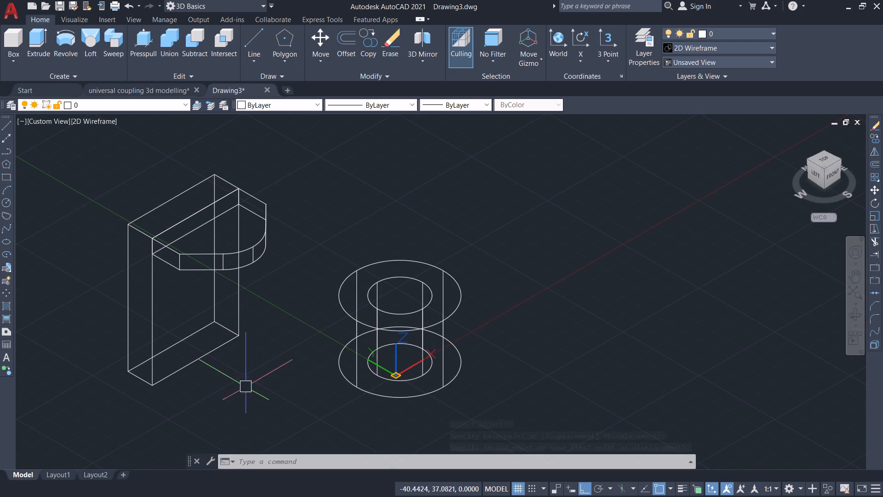
{"action": "type", "text": "co"}
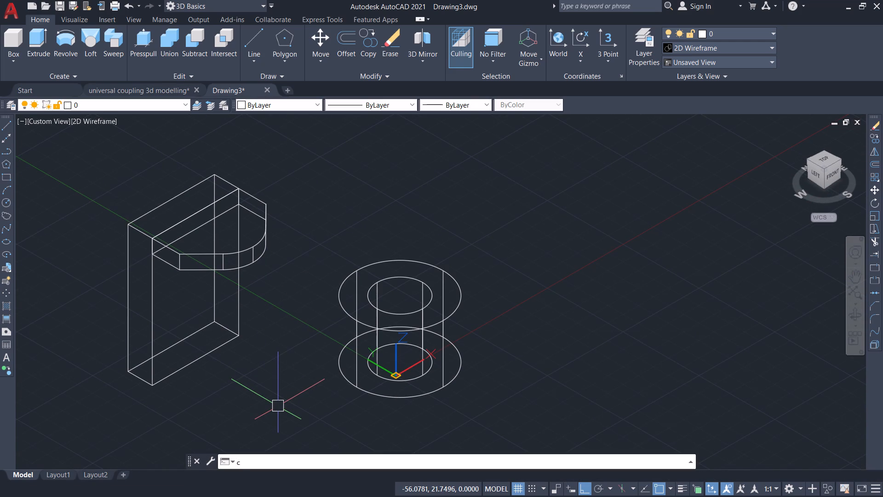
{"action": "key", "text": "Return"}
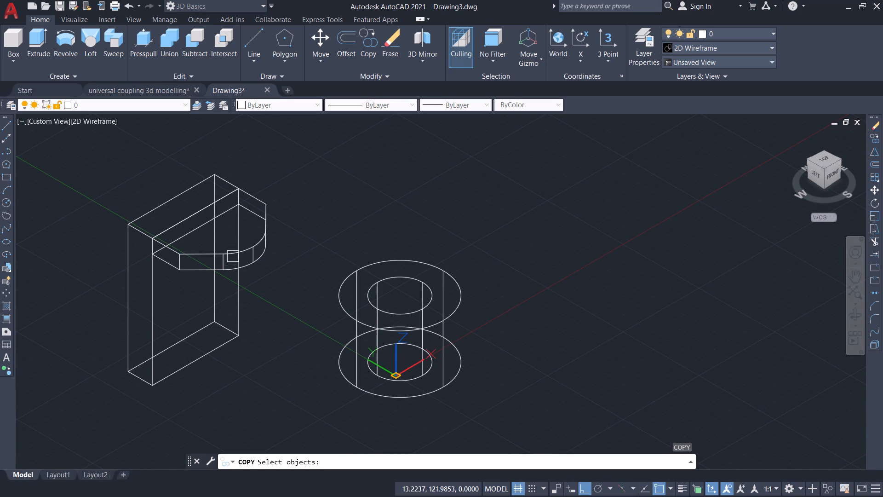
{"action": "left_click", "coordinate": [234, 255]}
{"action": "key", "text": "Return"}
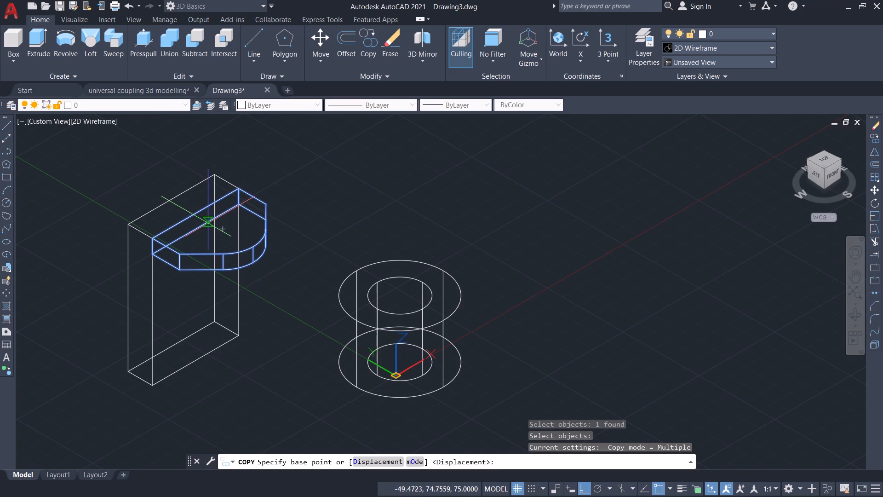
{"action": "left_click", "coordinate": [197, 227]}
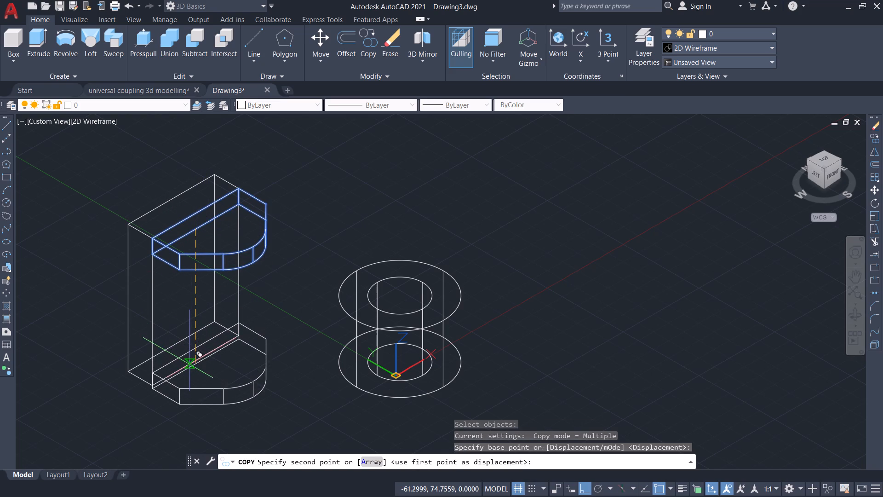
{"action": "left_click", "coordinate": [198, 361]}
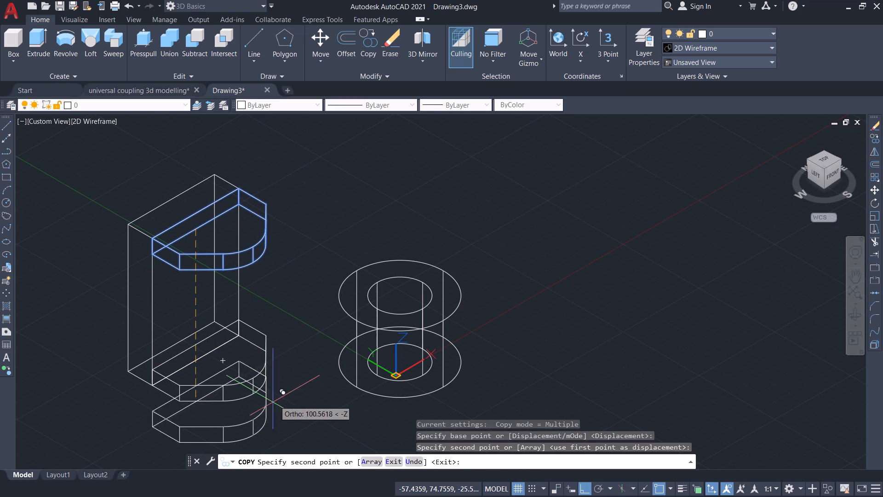
{"action": "key", "text": "Return"}
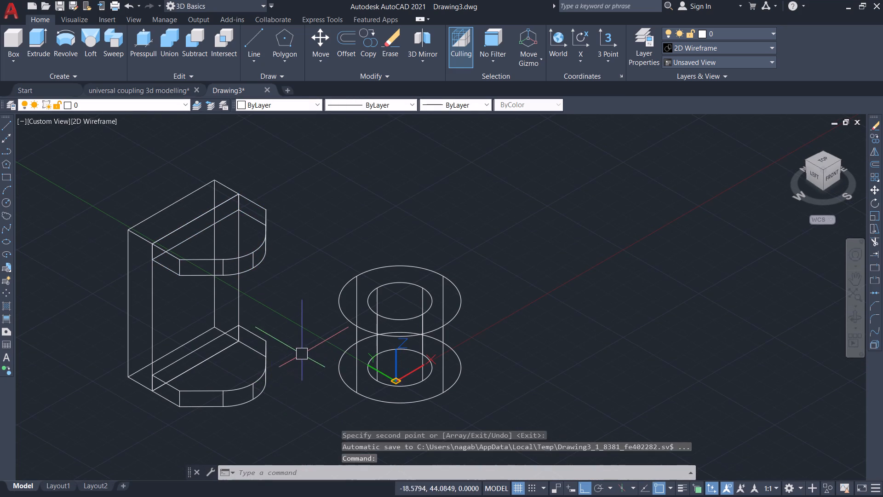
Examine the fork with its two arms from several angles in the Conceptual visual style.
{"action": "middle_click_drag", "start_coordinate": [302, 350], "coordinate": [275, 319], "text": "shift"}
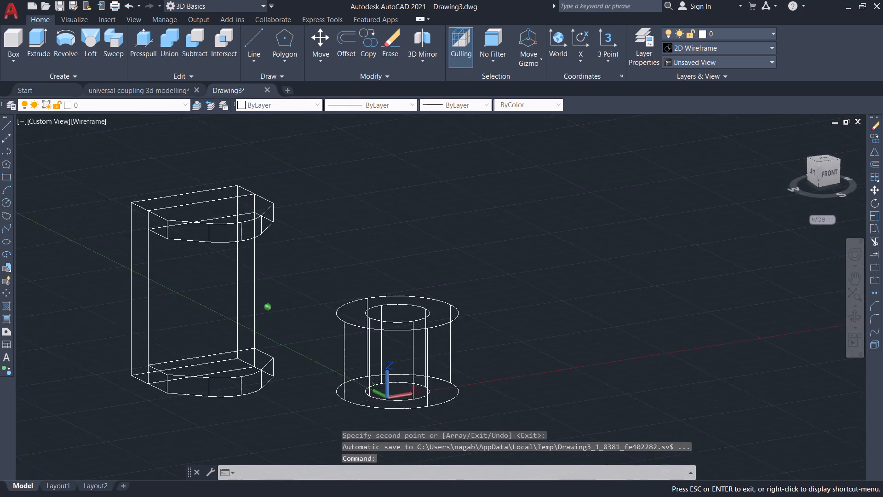
{"action": "middle_click_drag", "start_coordinate": [275, 319], "coordinate": [279, 339], "text": "shift"}
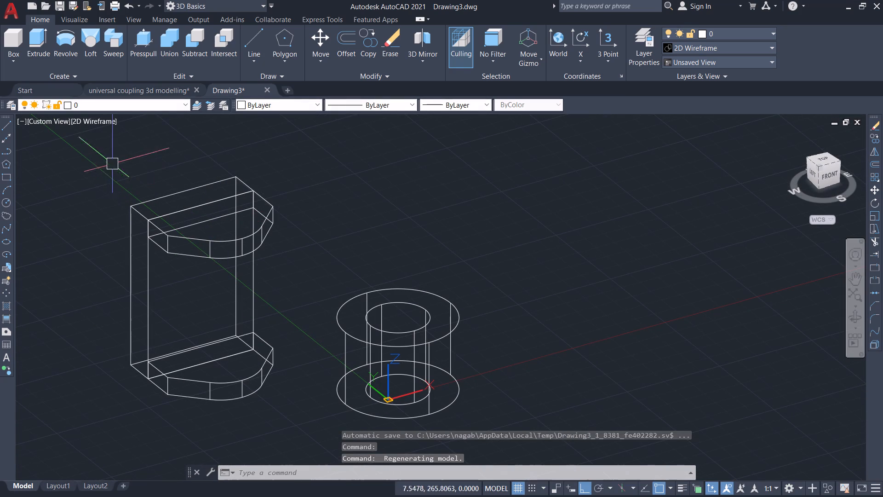
{"action": "left_click", "coordinate": [107, 126]}
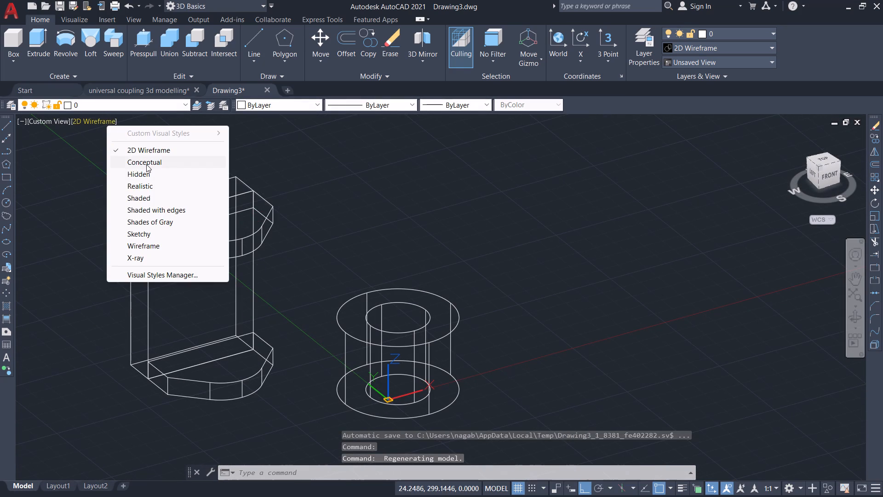
{"action": "left_click", "coordinate": [147, 163]}
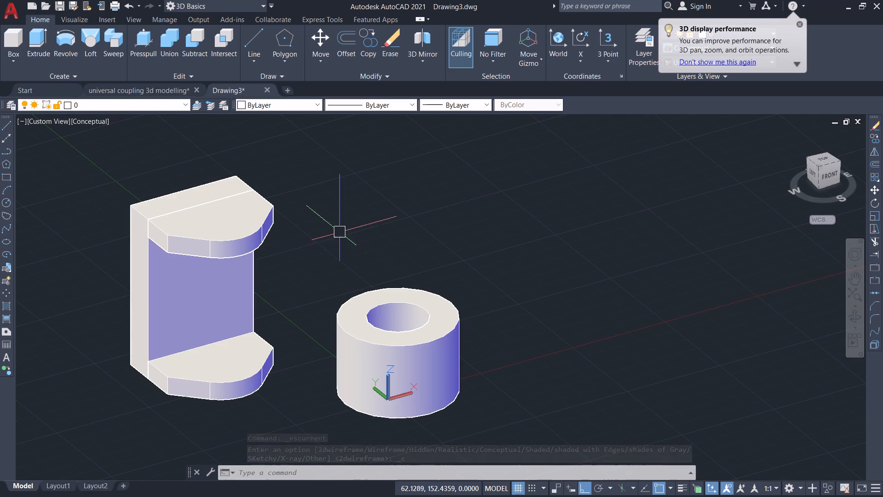
{"action": "middle_click_drag", "start_coordinate": [321, 253], "coordinate": [323, 227], "text": "shift"}
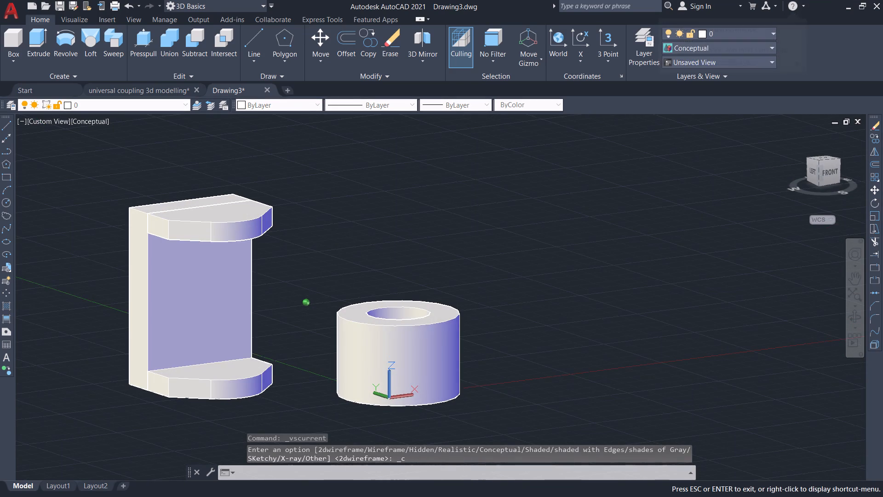
{"action": "middle_click_drag", "start_coordinate": [323, 227], "coordinate": [348, 205], "text": "shift"}
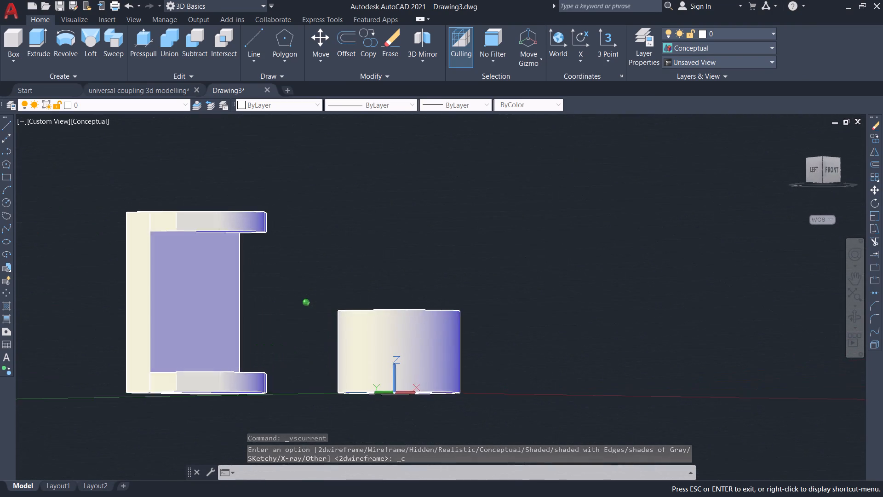
{"action": "middle_click_drag", "start_coordinate": [348, 205], "coordinate": [328, 245], "text": "shift"}
{"action": "scroll", "coordinate": [332, 247], "scroll_direction": "down", "scroll_amount": 1}
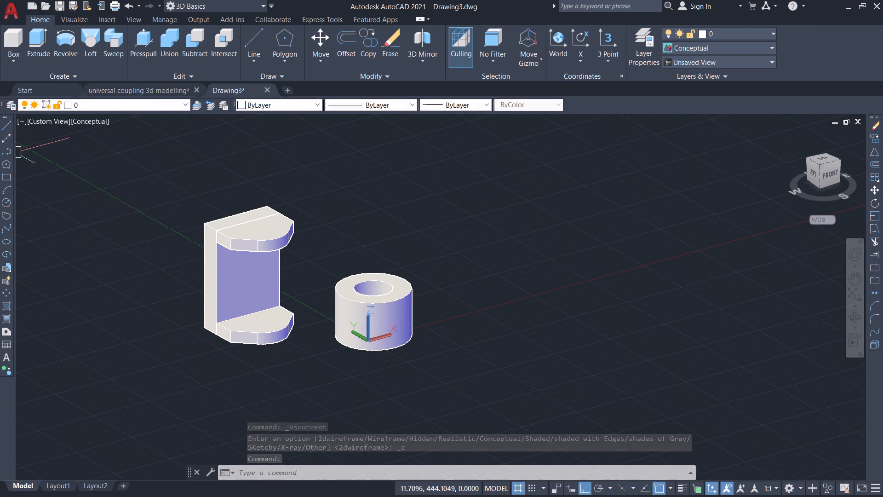
{"action": "left_click", "coordinate": [790, 135]}
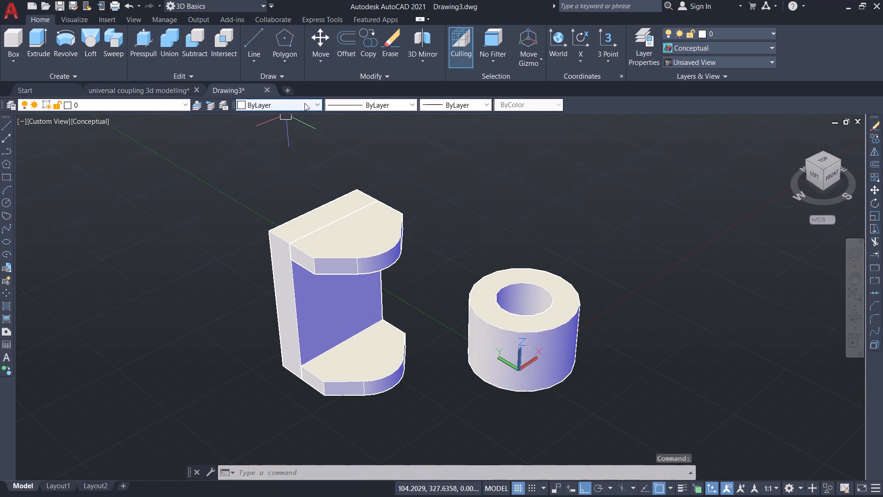
Return the visual style to 2D Wireframe.
{"action": "left_click", "coordinate": [86, 121]}
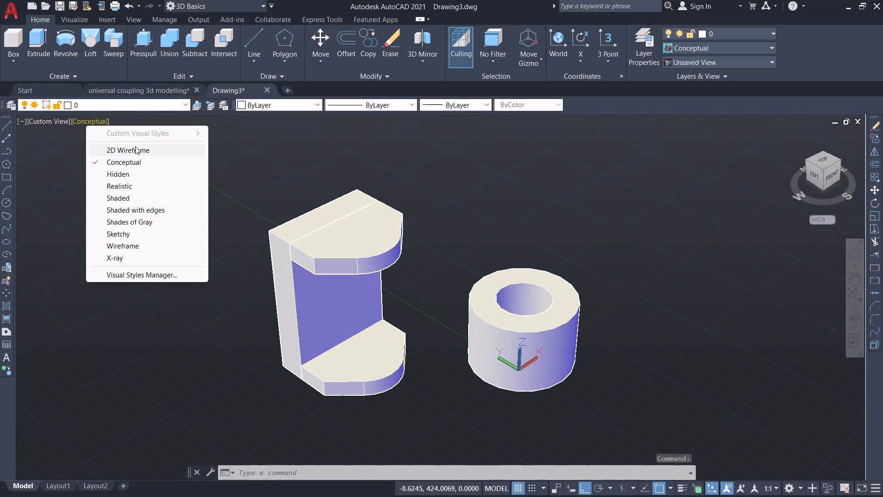
{"action": "left_click", "coordinate": [136, 150]}
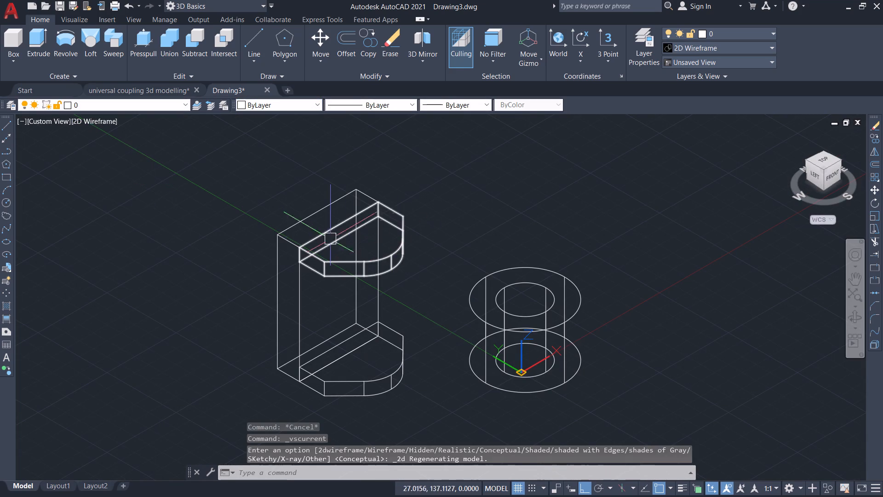
Draw a circle of diameter 16 on the lower arm's top face, centred on its rounded end's arc centre.
{"action": "left_click", "coordinate": [6, 205]}
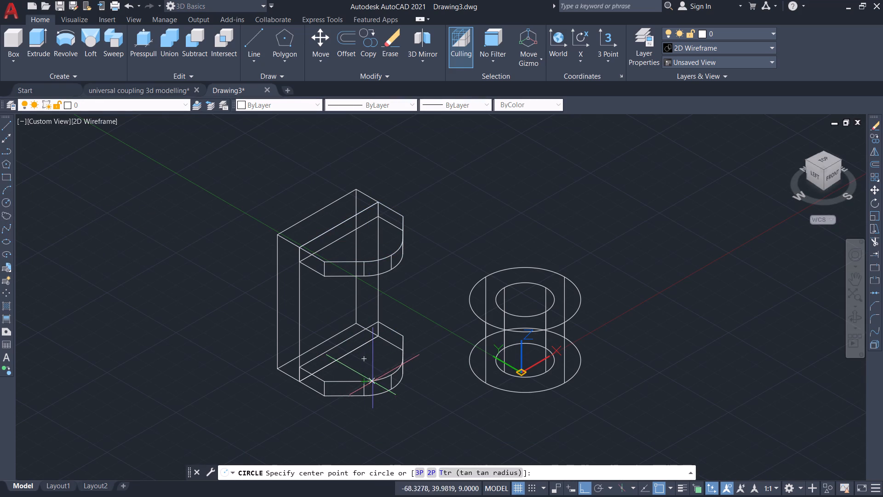
{"action": "left_click", "coordinate": [361, 360]}
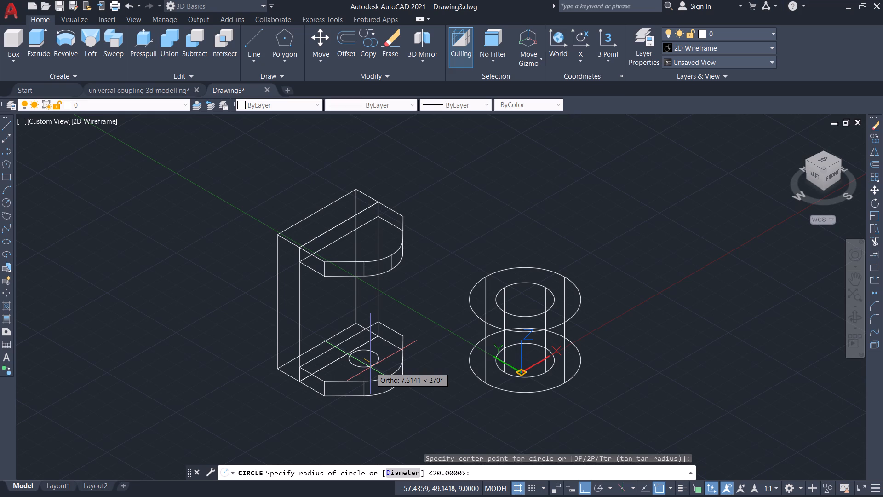
{"action": "key", "text": "d"}
{"action": "key", "text": "Return"}
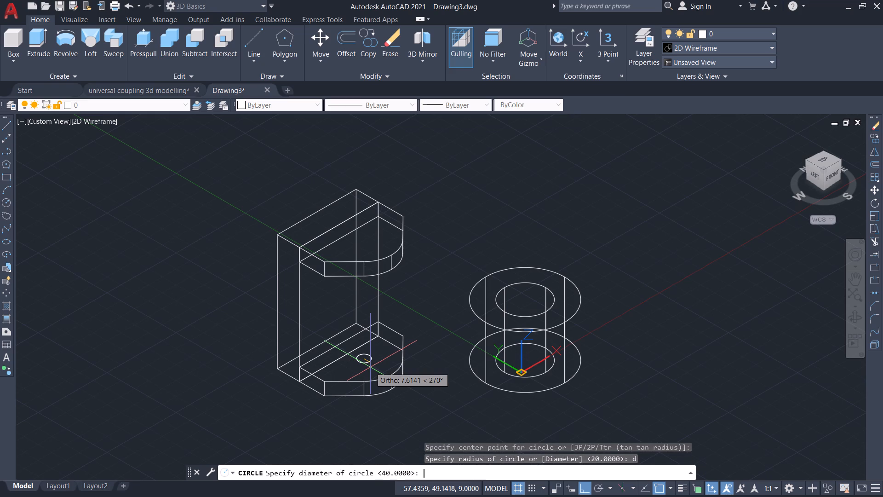
{"action": "type", "text": "16"}
{"action": "key", "text": "Return"}
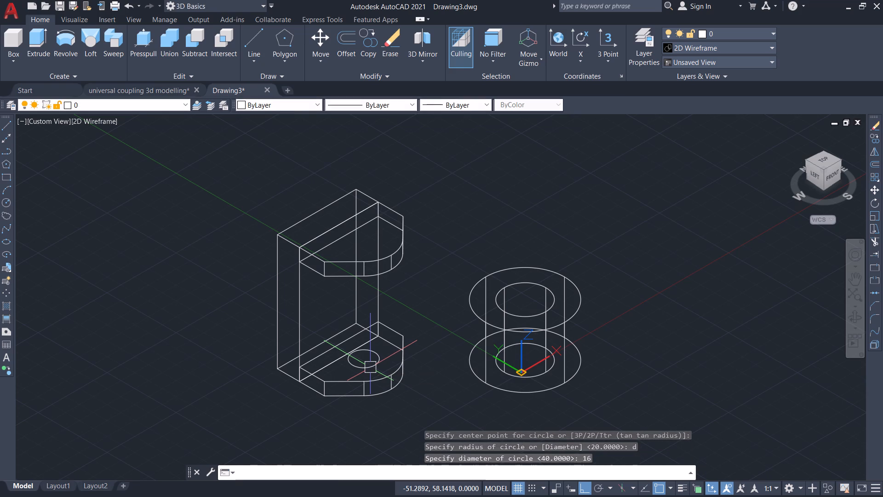
Extrude the 16 diameter circle upward into a solid cylinder passing through and beyond the upper arm.
{"action": "left_click", "coordinate": [36, 49]}
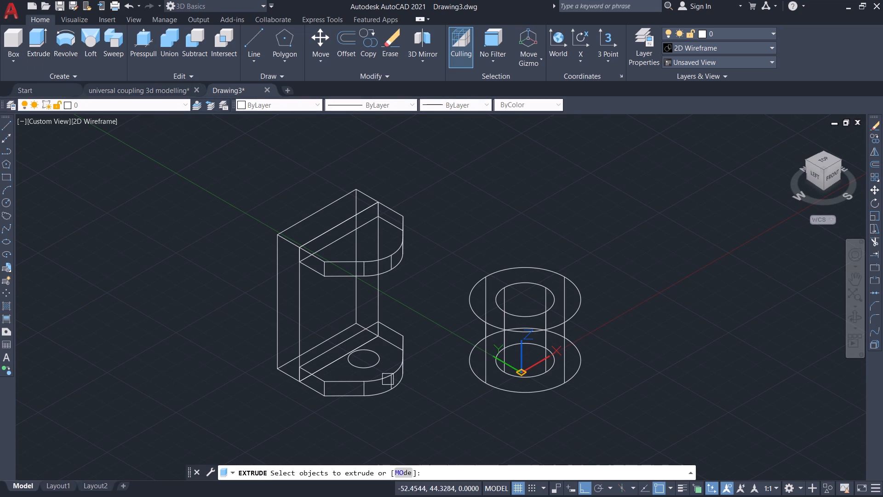
{"action": "left_click", "coordinate": [382, 359]}
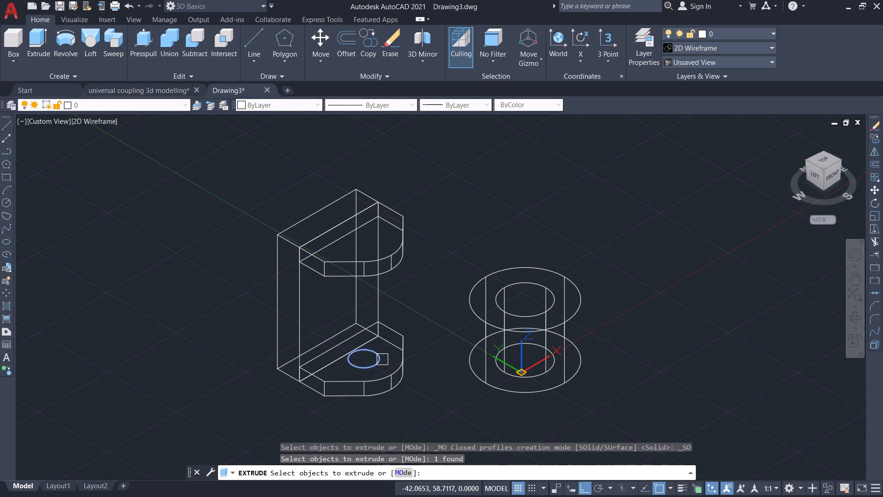
{"action": "key", "text": "Return"}
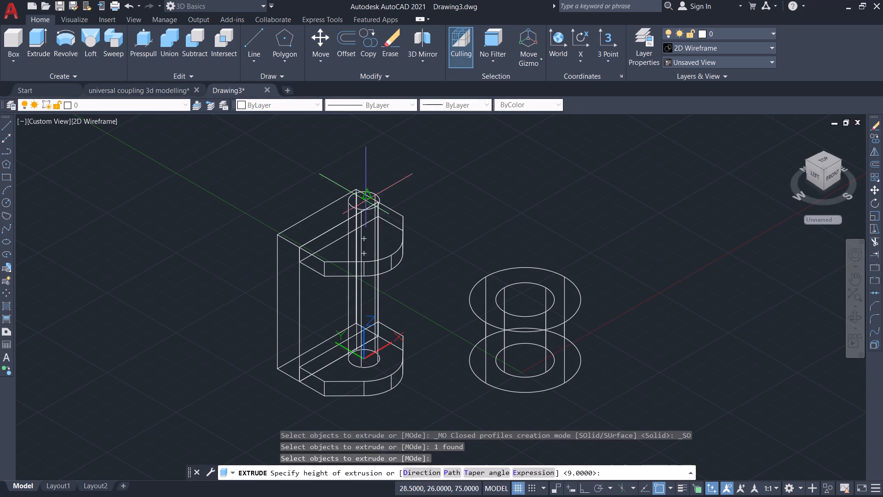
{"action": "left_click", "coordinate": [364, 157]}
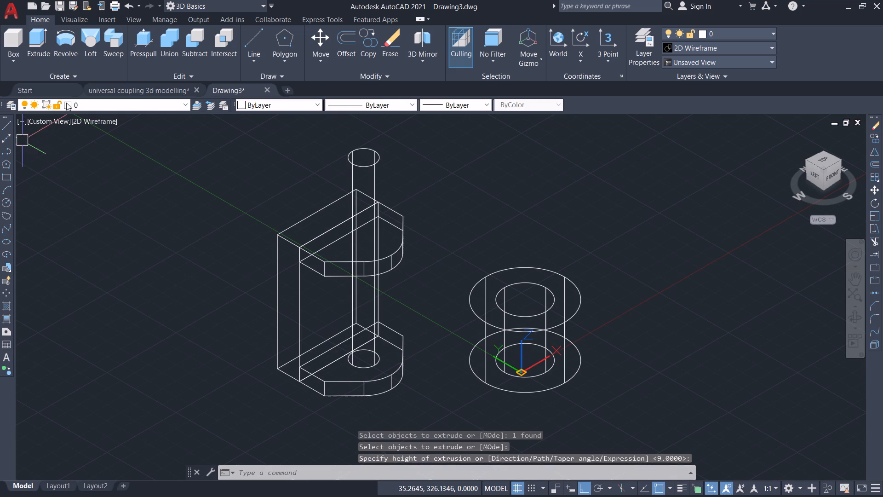
Set the visual style to Conceptual.
{"action": "left_click", "coordinate": [102, 126]}
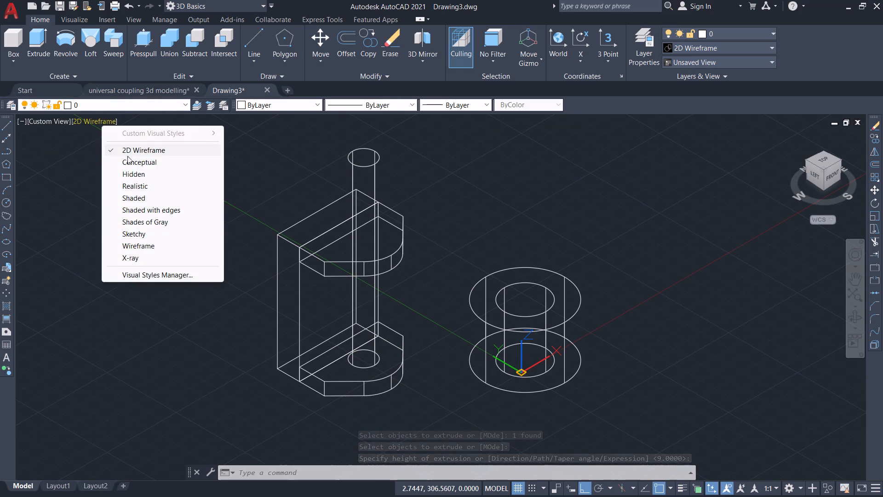
{"action": "left_click", "coordinate": [130, 165]}
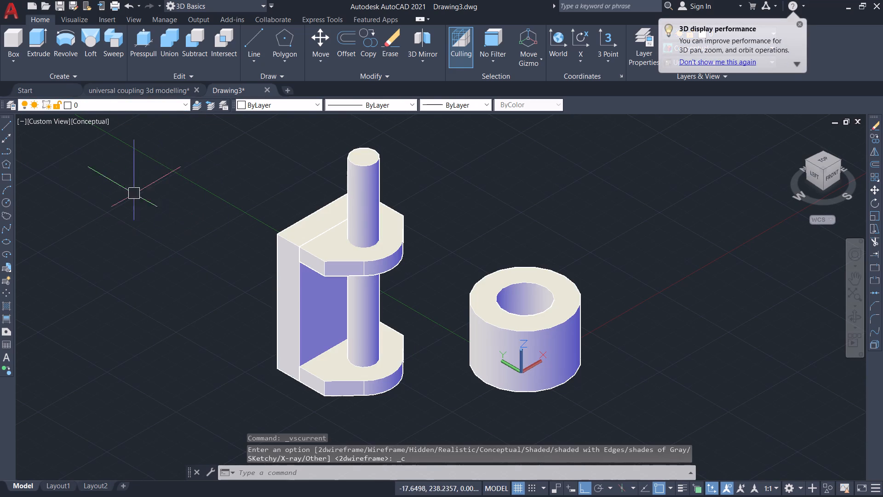
Subtract the 16 diameter cylinder from the fork's upper arm, lower arm and back block.
{"action": "left_click", "coordinate": [198, 43]}
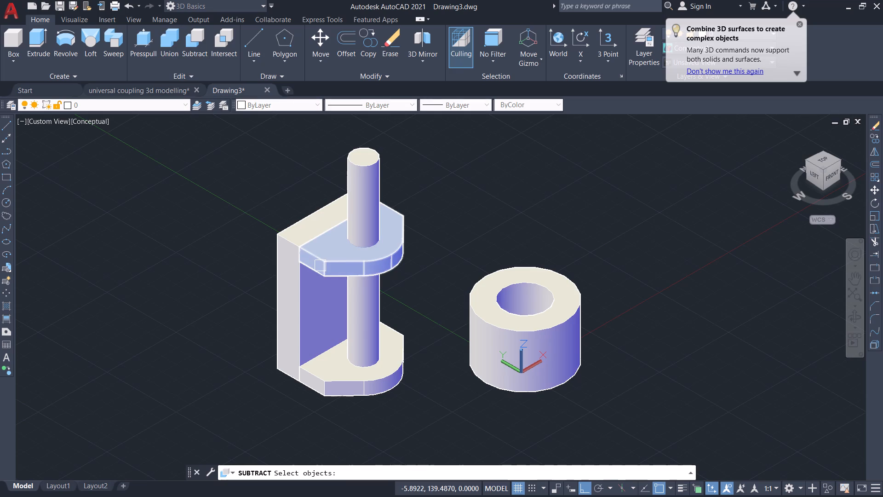
{"action": "left_click", "coordinate": [321, 266]}
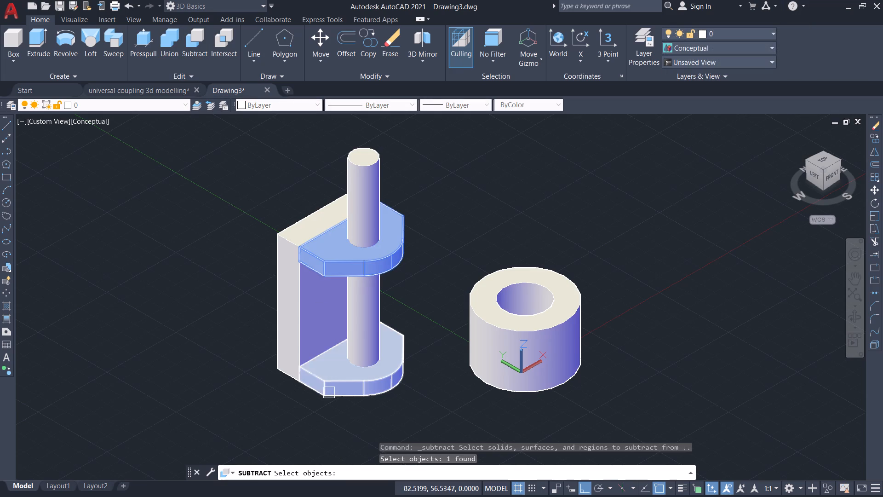
{"action": "left_click", "coordinate": [330, 392]}
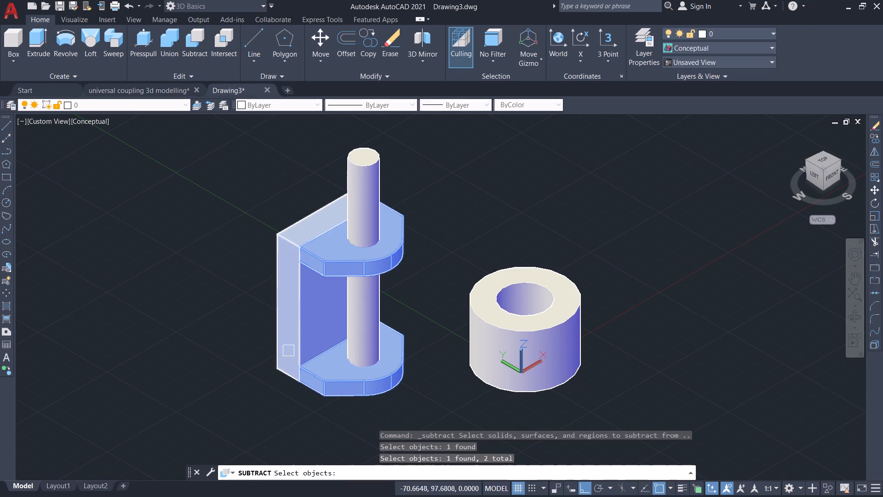
{"action": "left_click", "coordinate": [285, 341]}
{"action": "key", "text": "Return"}
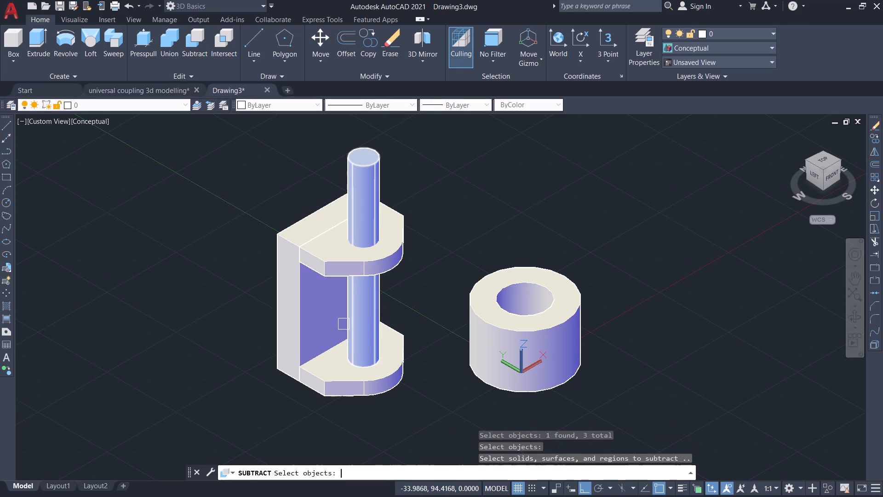
{"action": "left_click", "coordinate": [361, 173]}
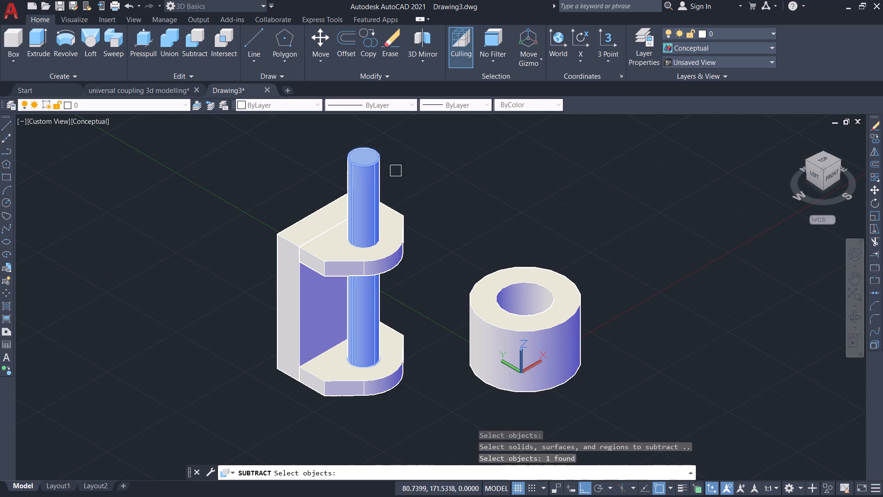
{"action": "key", "text": "Return"}
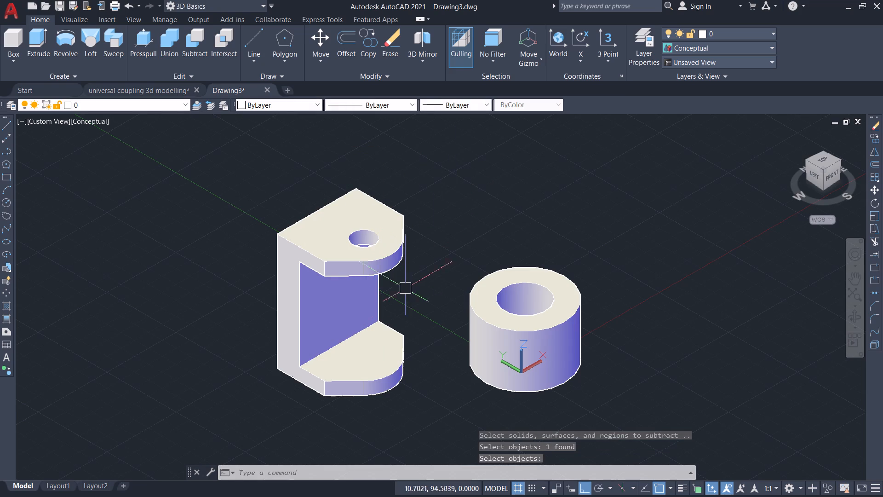
Examine the fork from several angles, checking the pin hole in the upper arm and the lower arm.
{"action": "scroll", "coordinate": [379, 329], "scroll_direction": "down", "scroll_amount": 1}
{"action": "scroll", "coordinate": [379, 329], "scroll_direction": "up", "scroll_amount": 3}
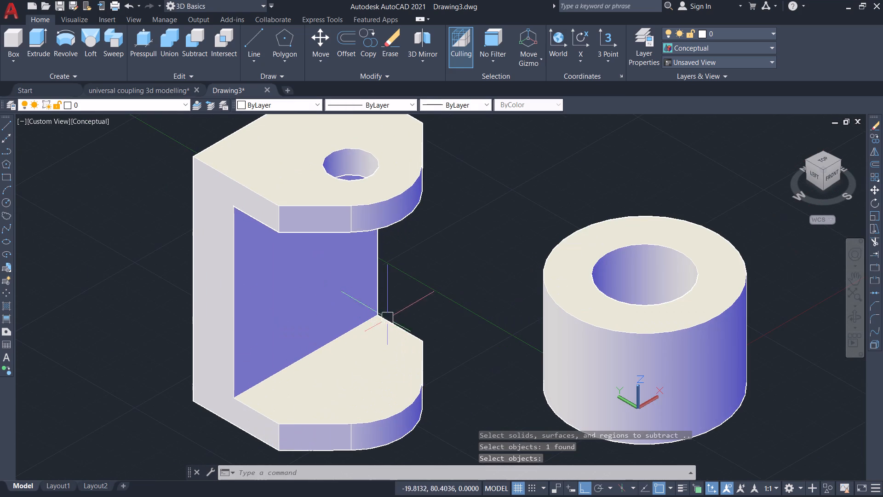
{"action": "scroll", "coordinate": [398, 308], "scroll_direction": "down", "scroll_amount": 2}
{"action": "middle_click_drag", "start_coordinate": [425, 224], "coordinate": [433, 232]}
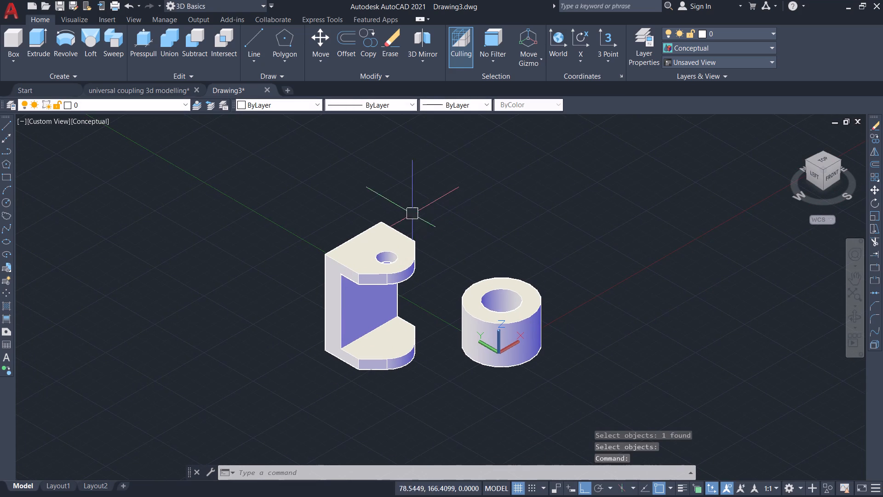
{"action": "middle_click_drag", "start_coordinate": [421, 201], "coordinate": [404, 210], "text": "shift"}
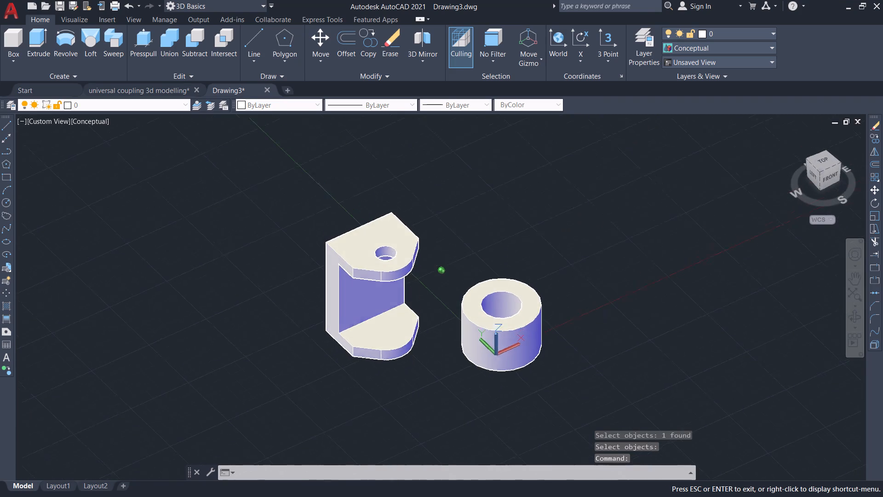
{"action": "middle_click_drag", "start_coordinate": [404, 210], "coordinate": [385, 268], "text": "shift"}
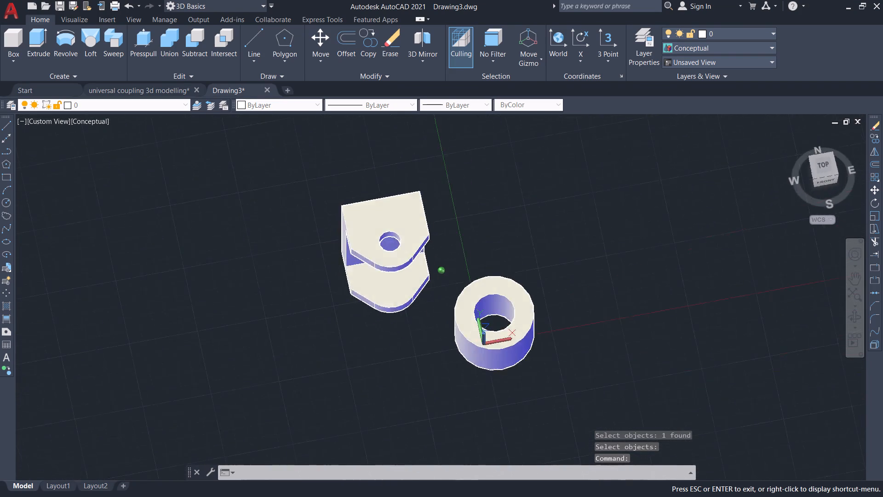
{"action": "middle_click_drag", "start_coordinate": [385, 268], "coordinate": [397, 176], "text": "shift"}
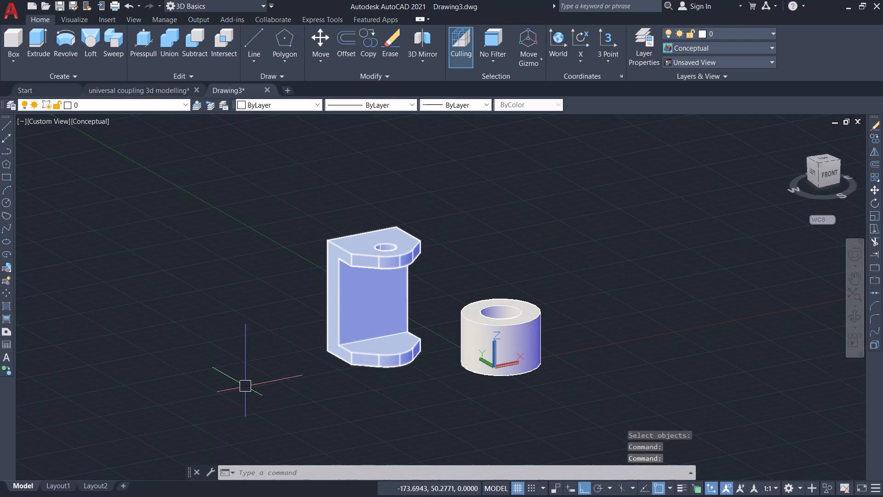
{"action": "key", "text": "Escape"}
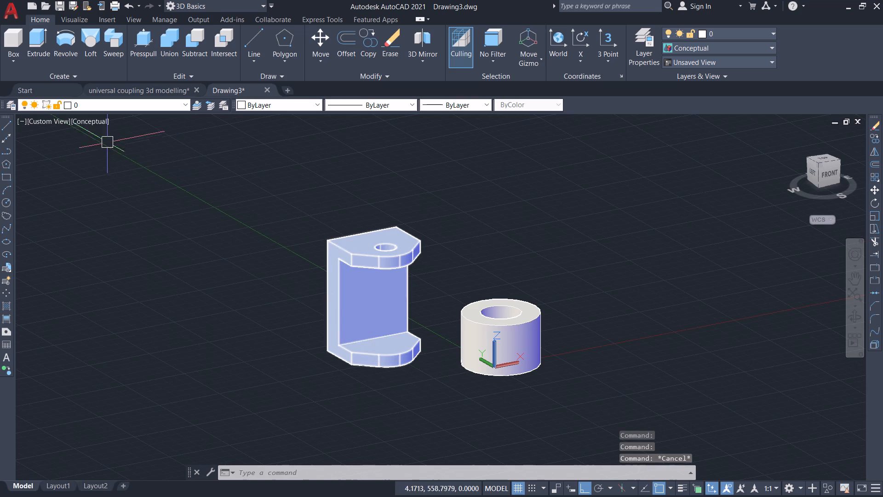
Set the visual style to 2D Wireframe.
{"action": "left_click", "coordinate": [97, 121]}
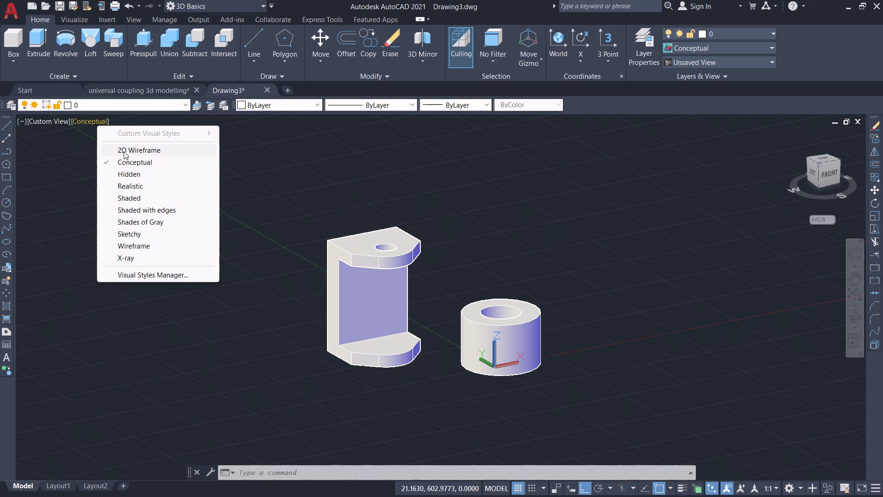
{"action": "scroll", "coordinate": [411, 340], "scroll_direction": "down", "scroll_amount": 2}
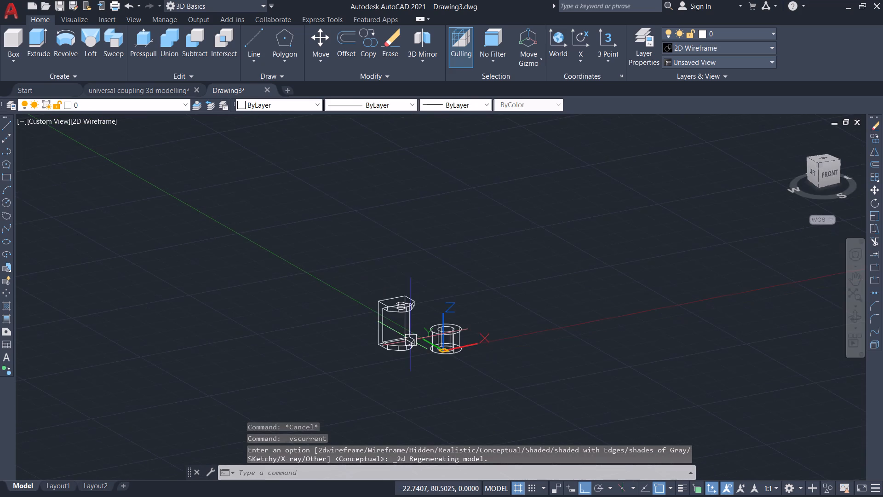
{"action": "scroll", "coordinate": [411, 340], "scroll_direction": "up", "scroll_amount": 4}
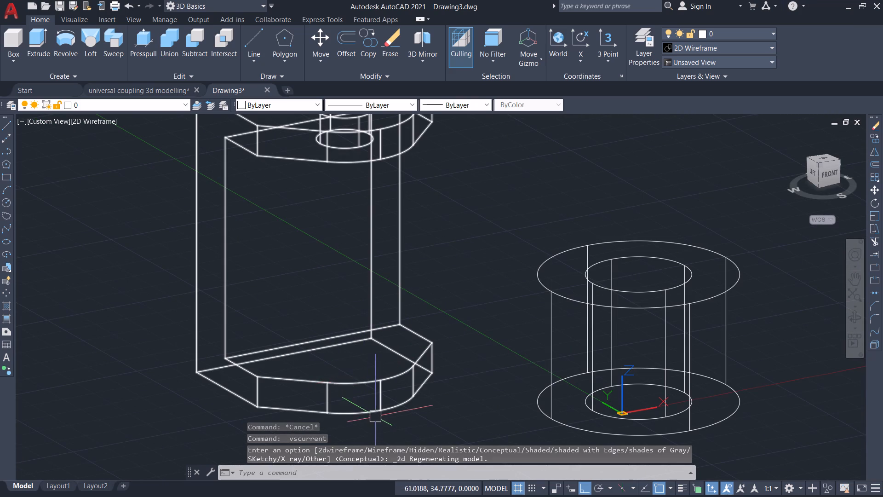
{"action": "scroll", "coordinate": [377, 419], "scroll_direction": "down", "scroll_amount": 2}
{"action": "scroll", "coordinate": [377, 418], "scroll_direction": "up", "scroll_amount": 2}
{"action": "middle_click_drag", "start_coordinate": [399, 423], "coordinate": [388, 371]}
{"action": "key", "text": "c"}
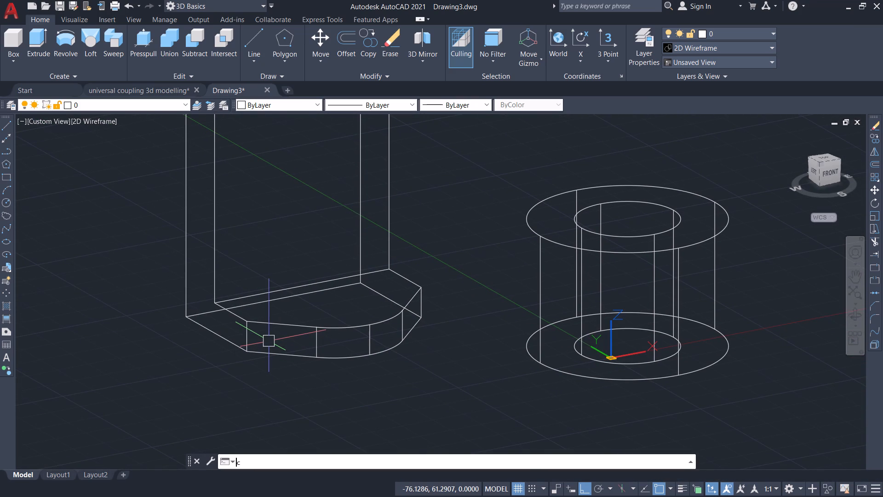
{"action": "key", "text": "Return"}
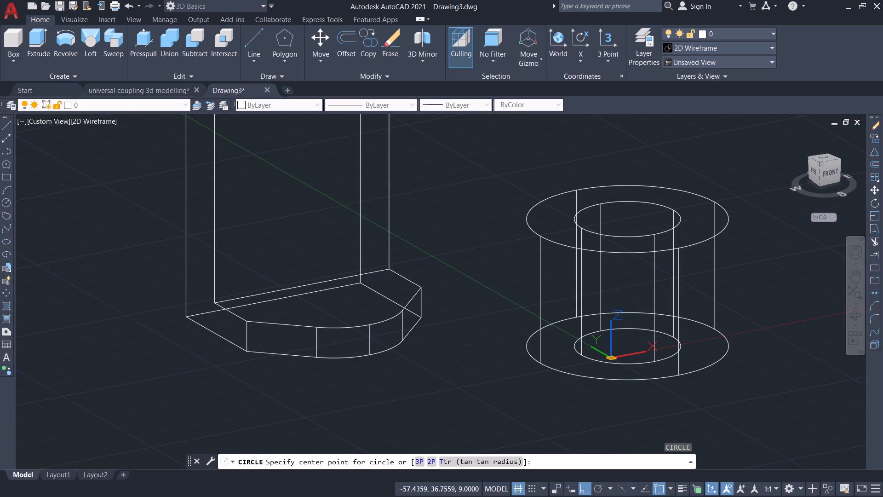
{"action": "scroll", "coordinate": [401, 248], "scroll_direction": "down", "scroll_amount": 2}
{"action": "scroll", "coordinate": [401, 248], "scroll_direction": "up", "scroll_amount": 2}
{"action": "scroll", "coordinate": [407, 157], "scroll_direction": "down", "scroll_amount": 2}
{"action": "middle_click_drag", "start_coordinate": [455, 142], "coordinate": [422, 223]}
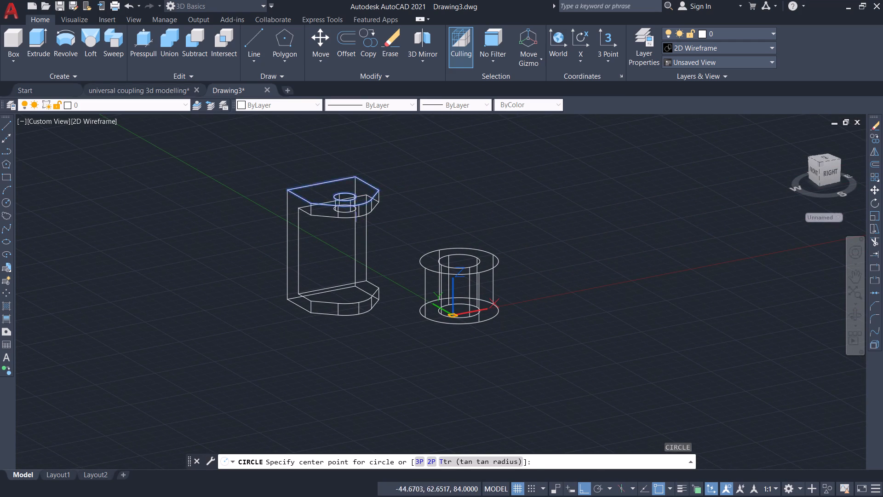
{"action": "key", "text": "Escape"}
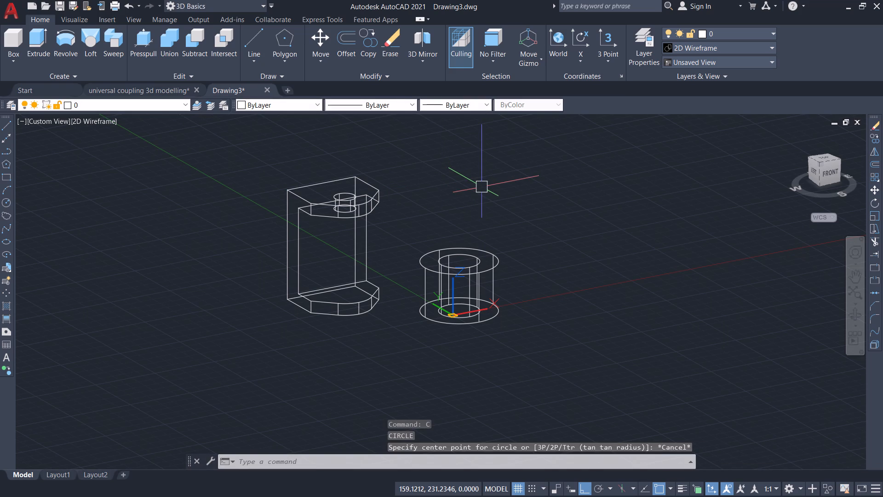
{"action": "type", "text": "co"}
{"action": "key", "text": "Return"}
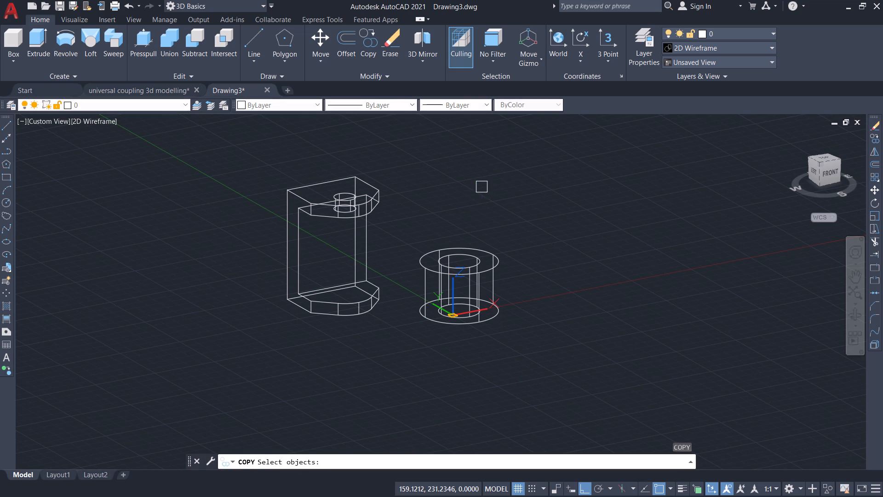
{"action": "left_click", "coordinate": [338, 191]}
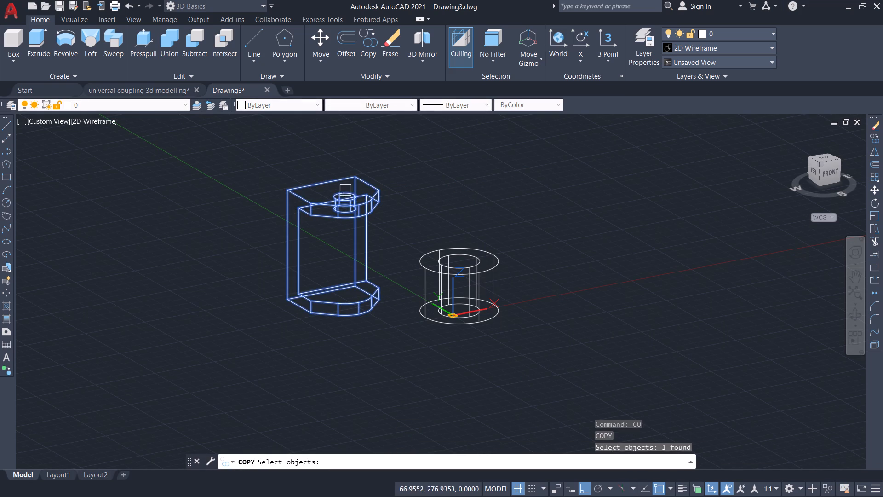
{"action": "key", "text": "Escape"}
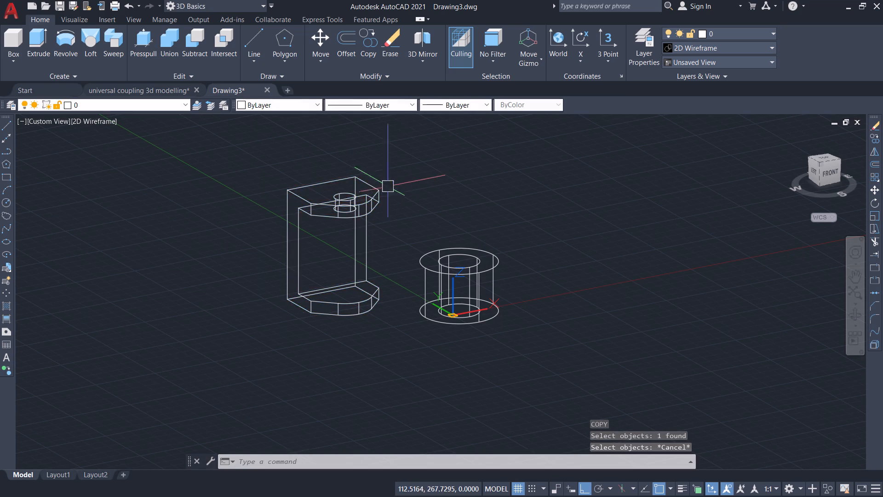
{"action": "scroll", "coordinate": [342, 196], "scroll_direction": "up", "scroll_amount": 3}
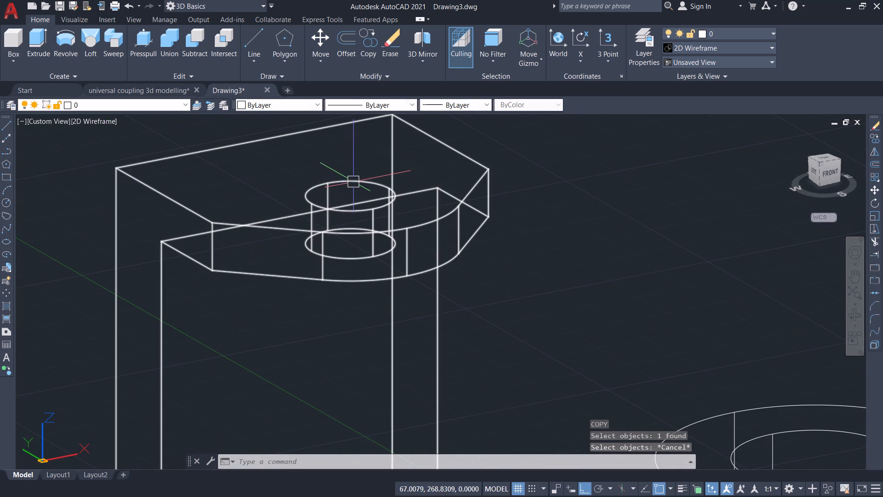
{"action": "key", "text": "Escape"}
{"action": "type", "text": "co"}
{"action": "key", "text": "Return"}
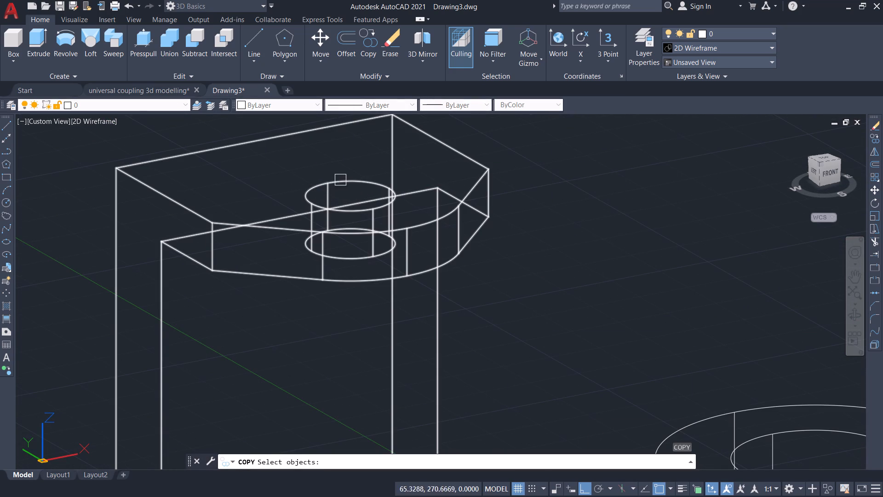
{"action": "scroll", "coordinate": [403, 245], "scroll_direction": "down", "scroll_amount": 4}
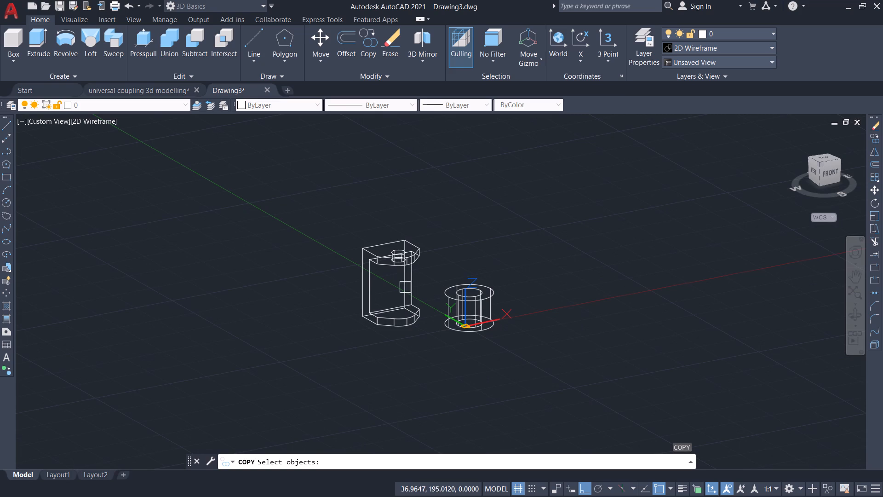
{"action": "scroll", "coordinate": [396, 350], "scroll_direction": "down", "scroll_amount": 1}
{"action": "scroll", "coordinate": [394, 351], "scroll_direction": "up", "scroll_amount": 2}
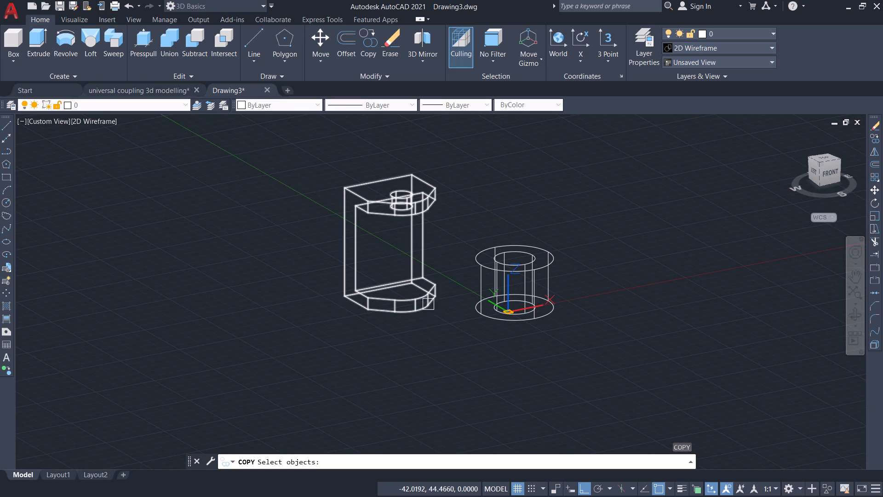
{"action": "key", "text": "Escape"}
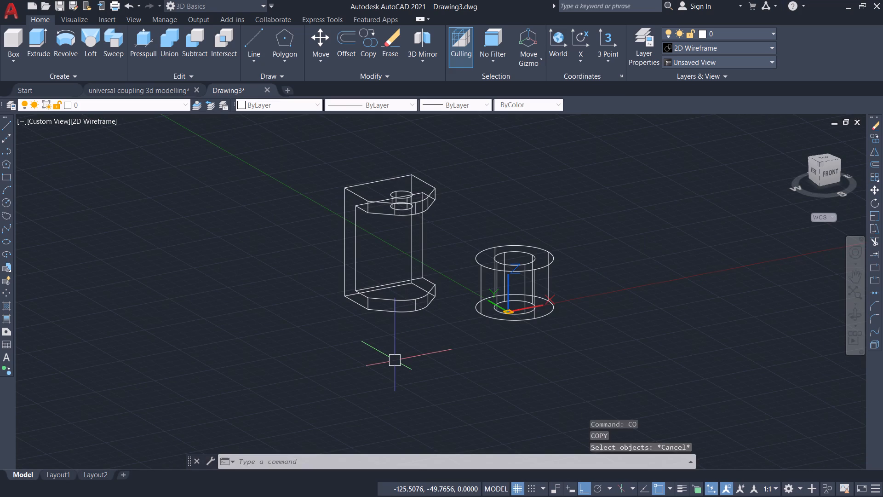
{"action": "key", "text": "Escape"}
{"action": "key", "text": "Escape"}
Draw a circle of diameter 16 on the lower arm's top face, centred on its rounded end's arc centre.
{"action": "key", "text": "c"}
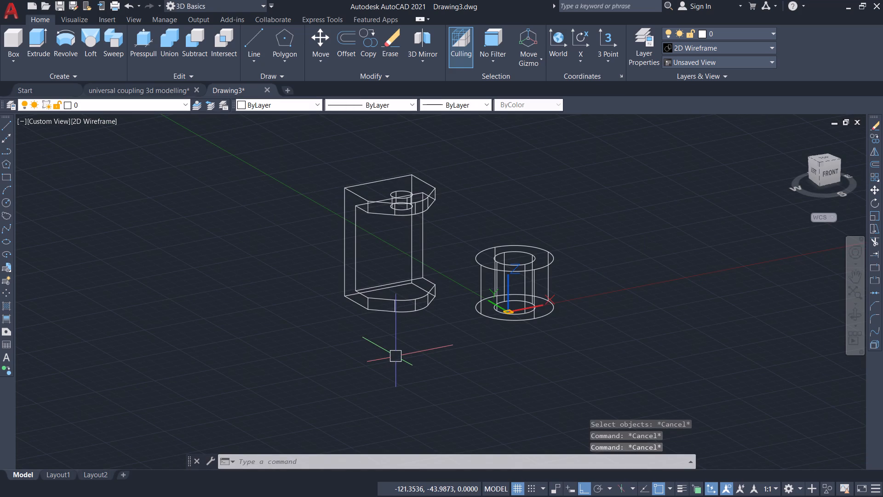
{"action": "key", "text": "Return"}
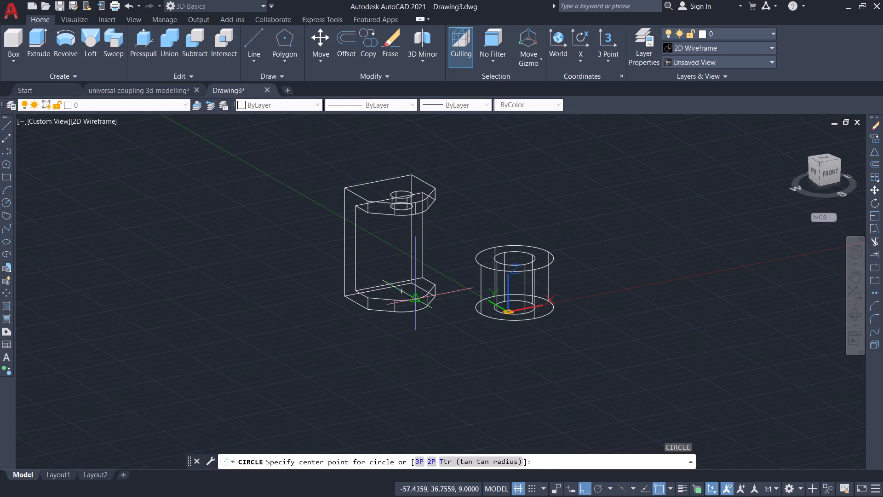
{"action": "left_click", "coordinate": [403, 293]}
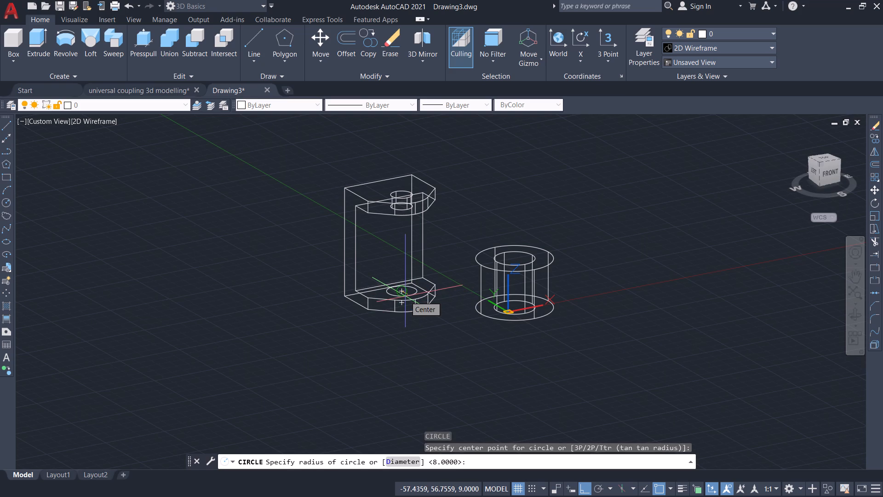
{"action": "key", "text": "d"}
{"action": "key", "text": "Return"}
{"action": "type", "text": "16"}
{"action": "key", "text": "Return"}
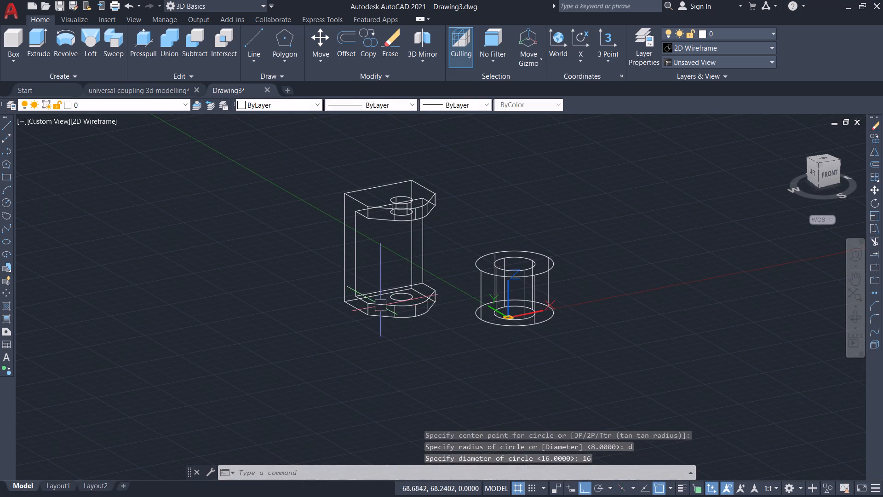
Extrude the 16 diameter circle downward into a solid cylinder passing through and beyond the lower arm's underside.
{"action": "scroll", "coordinate": [399, 303], "scroll_direction": "up", "scroll_amount": 4}
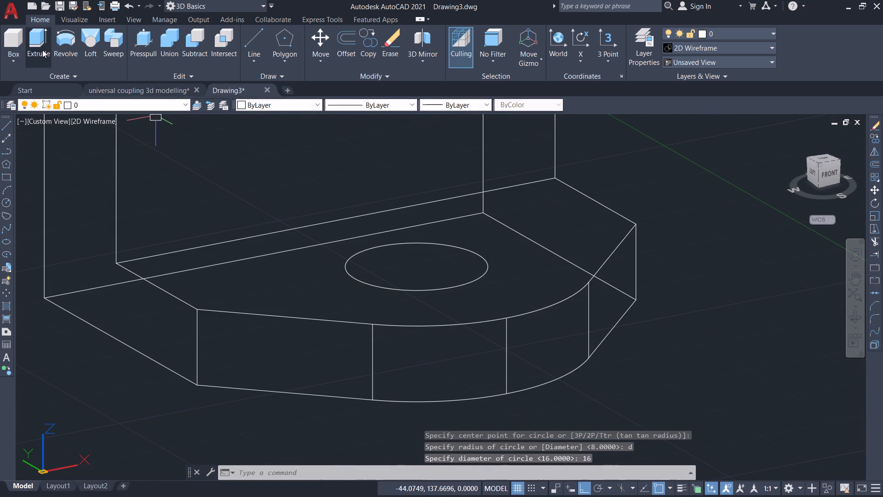
{"action": "left_click", "coordinate": [42, 50]}
{"action": "left_click", "coordinate": [476, 279]}
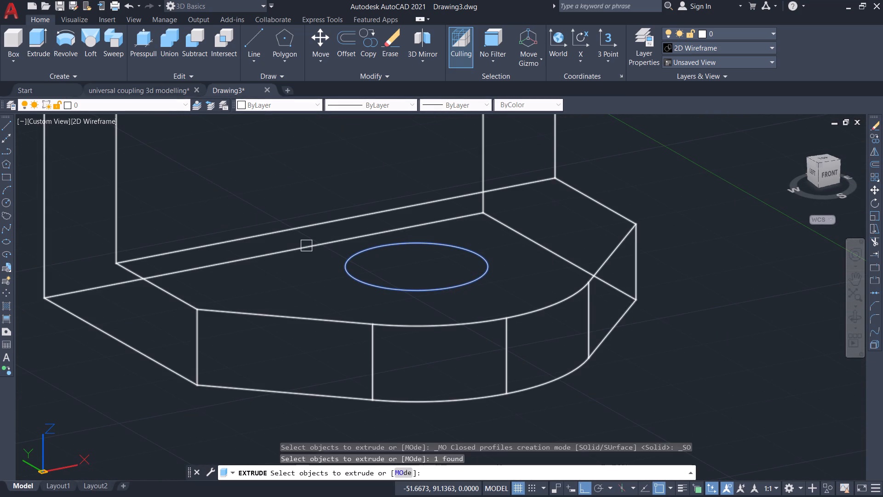
{"action": "key", "text": "Return"}
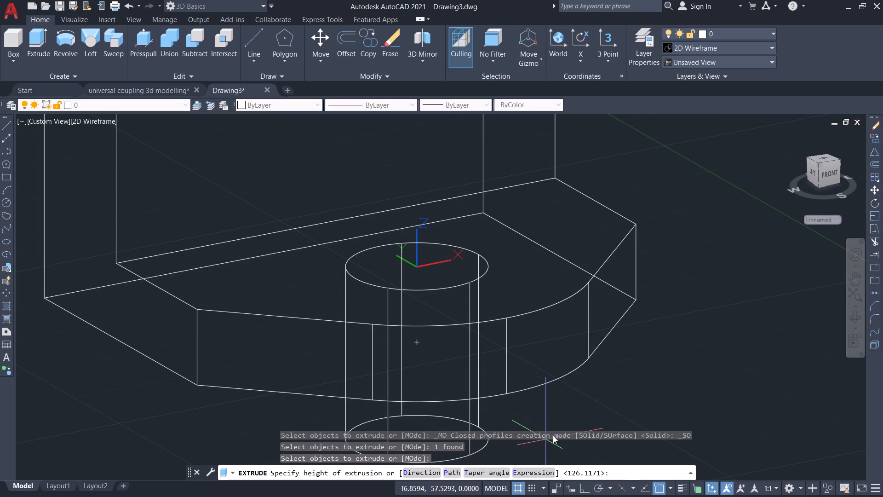
{"action": "left_click", "coordinate": [683, 425]}
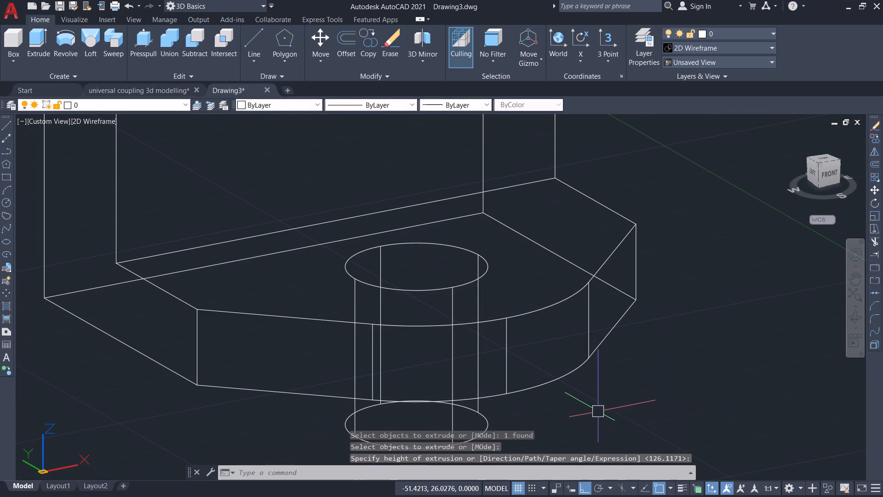
Set the visual style to Conceptual.
{"action": "scroll", "coordinate": [598, 411], "scroll_direction": "down", "scroll_amount": 2}
{"action": "scroll", "coordinate": [598, 411], "scroll_direction": "up", "scroll_amount": 1}
{"action": "middle_click_drag", "start_coordinate": [615, 411], "coordinate": [576, 356]}
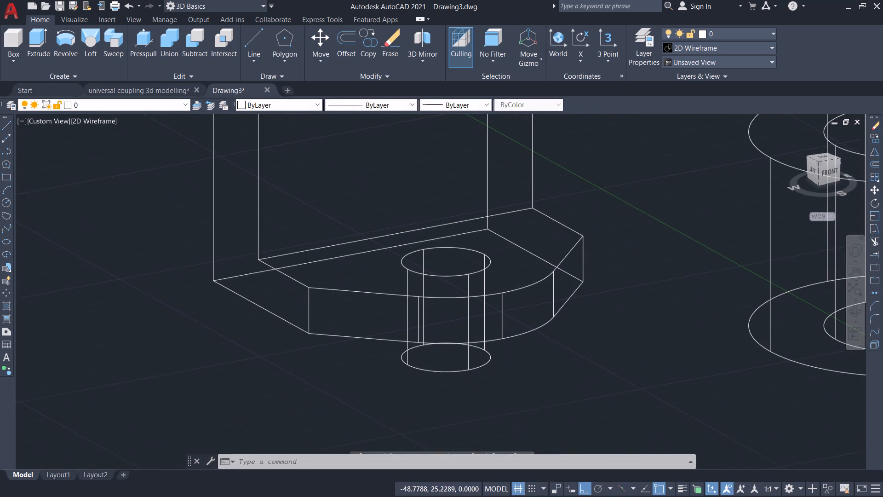
{"action": "scroll", "coordinate": [575, 356], "scroll_direction": "down", "scroll_amount": 2}
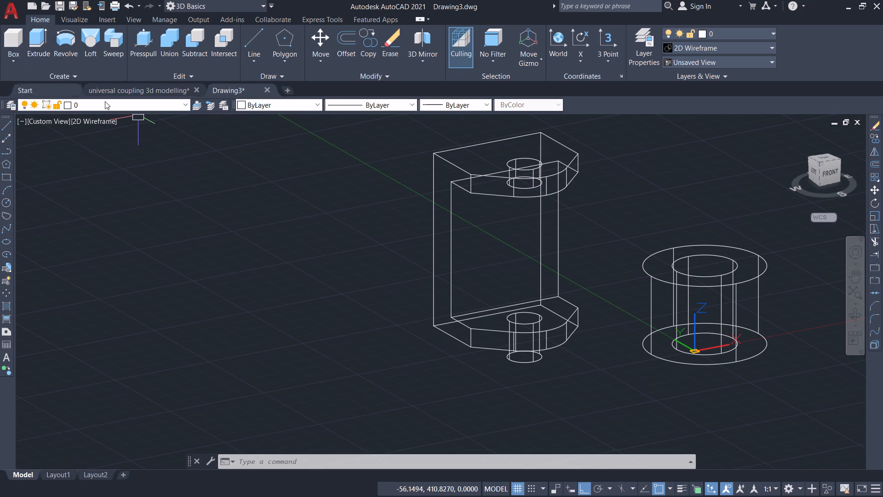
{"action": "left_click", "coordinate": [109, 120]}
{"action": "left_click", "coordinate": [134, 159]}
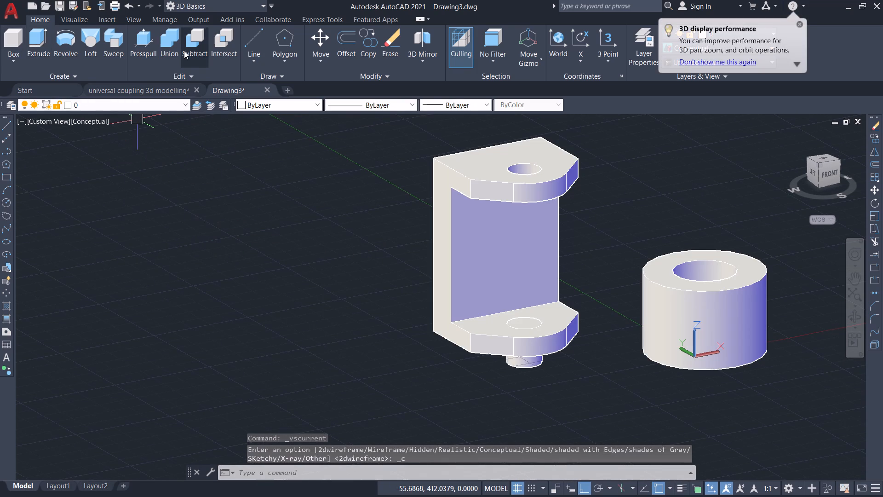
Subtract the 16 diameter cylinder from the fork to cut the pin hole through its lower arm.
{"action": "left_click", "coordinate": [189, 46]}
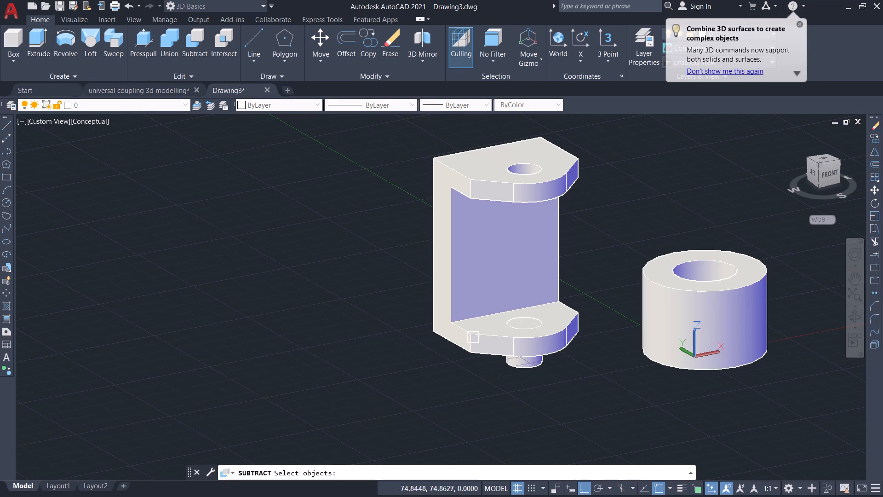
{"action": "left_click", "coordinate": [476, 338]}
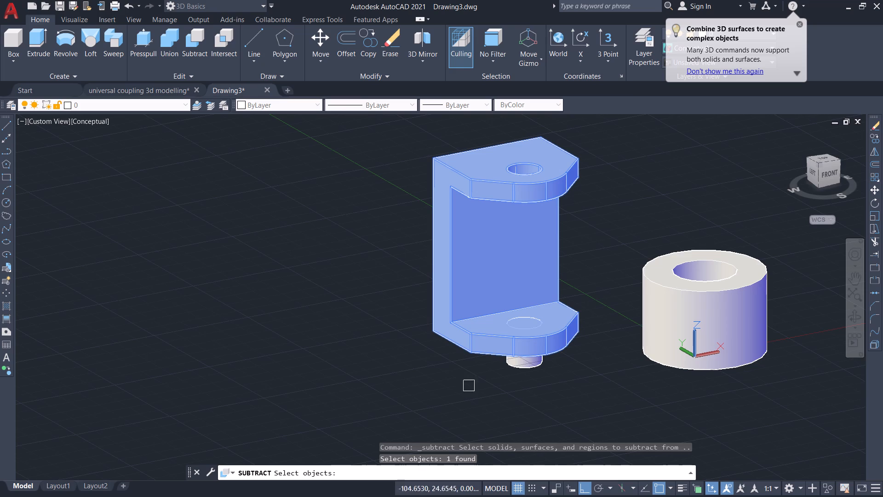
{"action": "key", "text": "Return"}
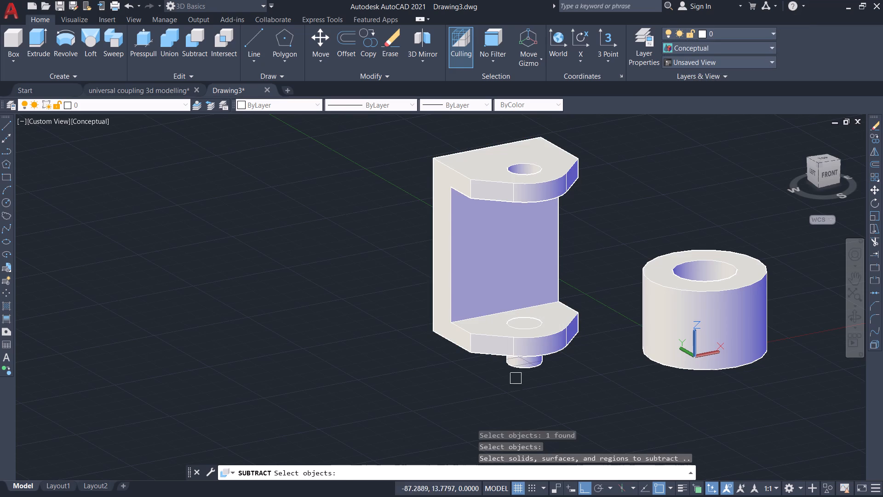
{"action": "left_click", "coordinate": [524, 370]}
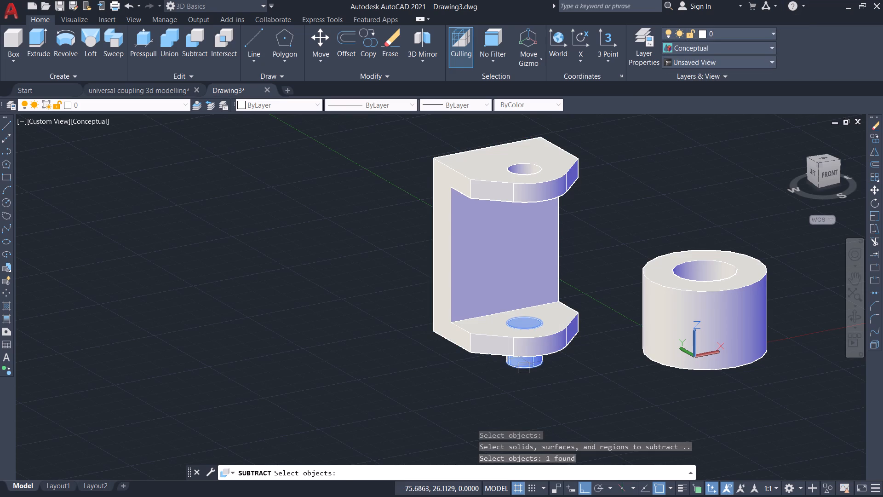
{"action": "key", "text": "Return"}
{"action": "scroll", "coordinate": [363, 307], "scroll_direction": "down", "scroll_amount": 1}
{"action": "scroll", "coordinate": [363, 306], "scroll_direction": "up", "scroll_amount": 2}
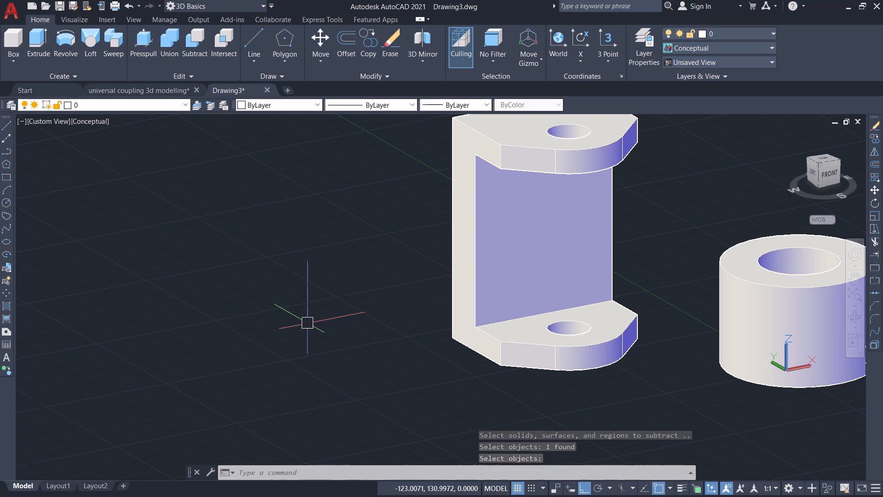
{"action": "key", "text": "Return"}
{"action": "key", "text": "Escape"}
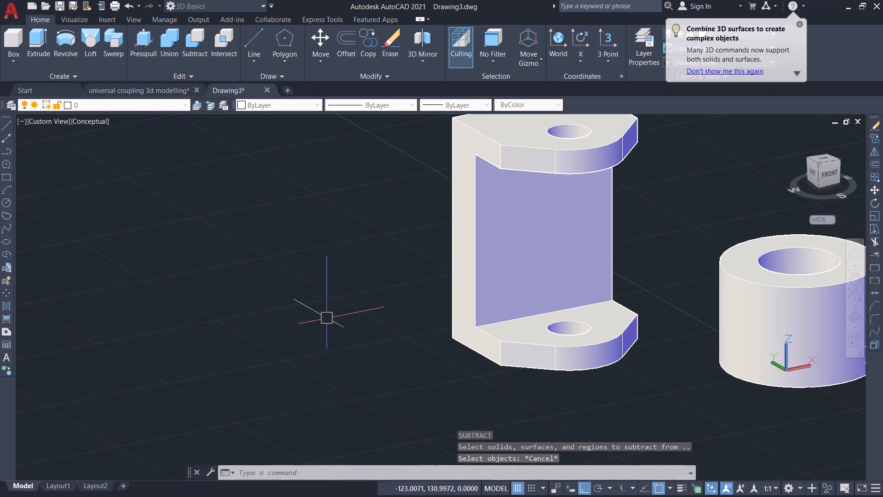
{"action": "scroll", "coordinate": [334, 315], "scroll_direction": "down", "scroll_amount": 2}
{"action": "scroll", "coordinate": [334, 315], "scroll_direction": "up", "scroll_amount": 2}
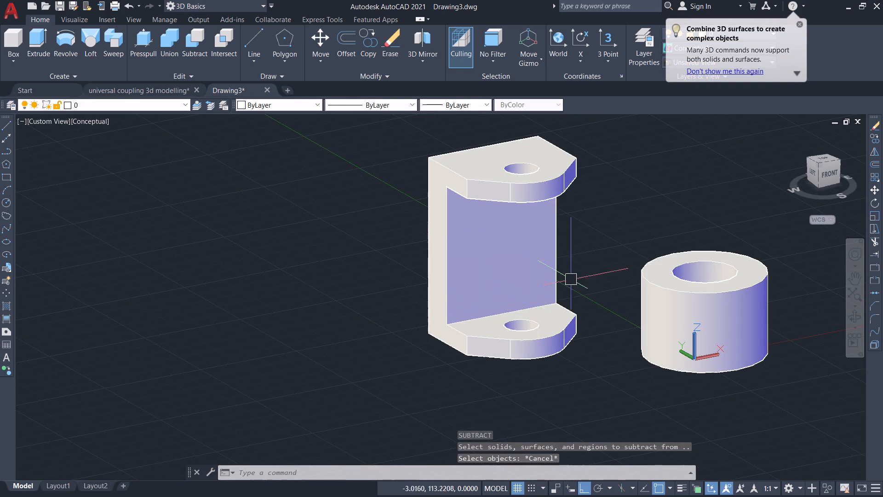
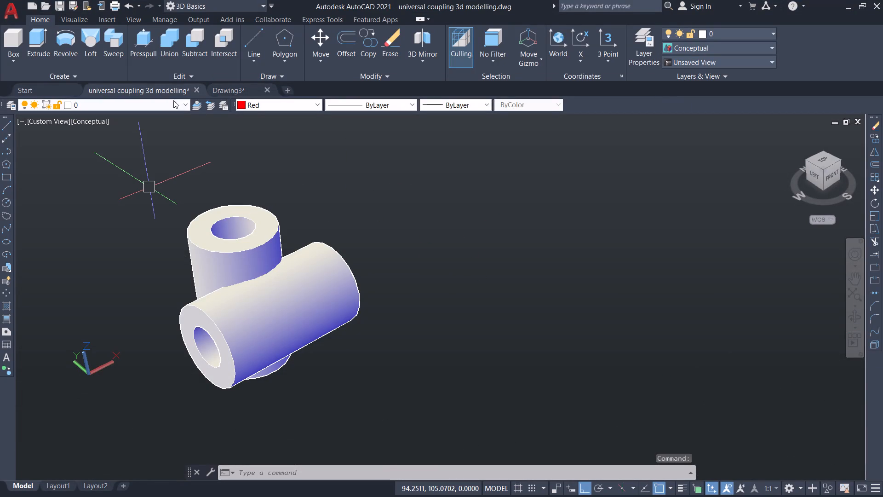
Switch to Drawing3 containing the fork and hollow hub, and set its visual style to 2D Wireframe.
{"action": "left_click", "coordinate": [218, 89]}
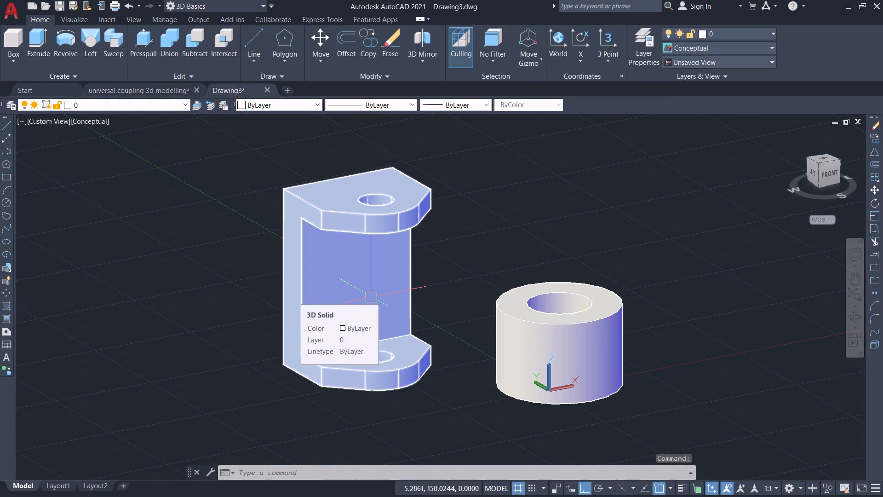
{"action": "scroll", "coordinate": [460, 240], "scroll_direction": "down", "scroll_amount": 2}
{"action": "scroll", "coordinate": [460, 240], "scroll_direction": "up", "scroll_amount": 2}
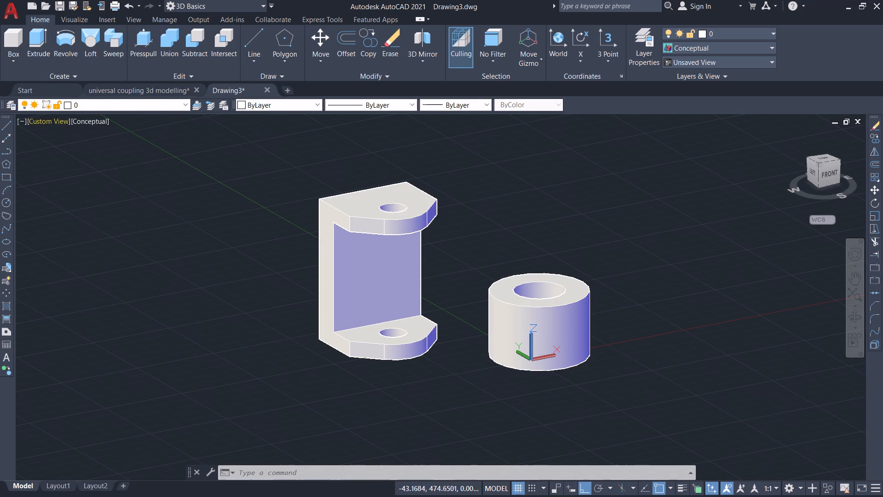
{"action": "left_click", "coordinate": [92, 122]}
{"action": "left_click", "coordinate": [115, 152]}
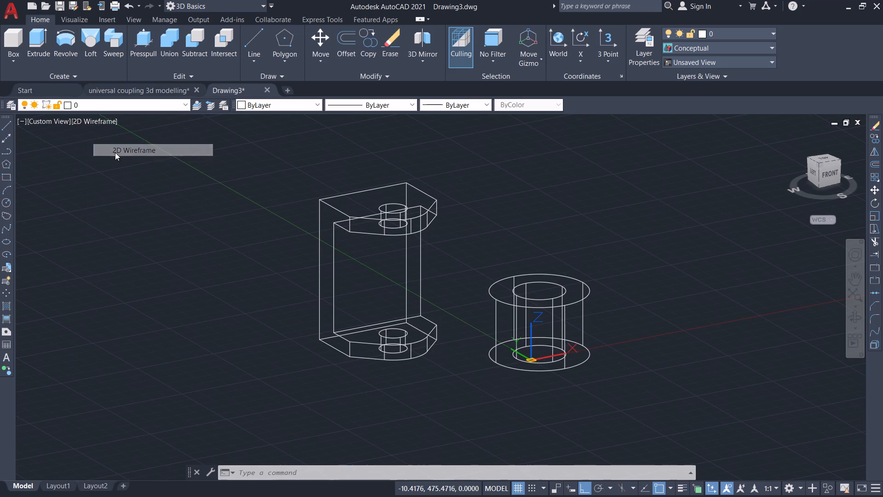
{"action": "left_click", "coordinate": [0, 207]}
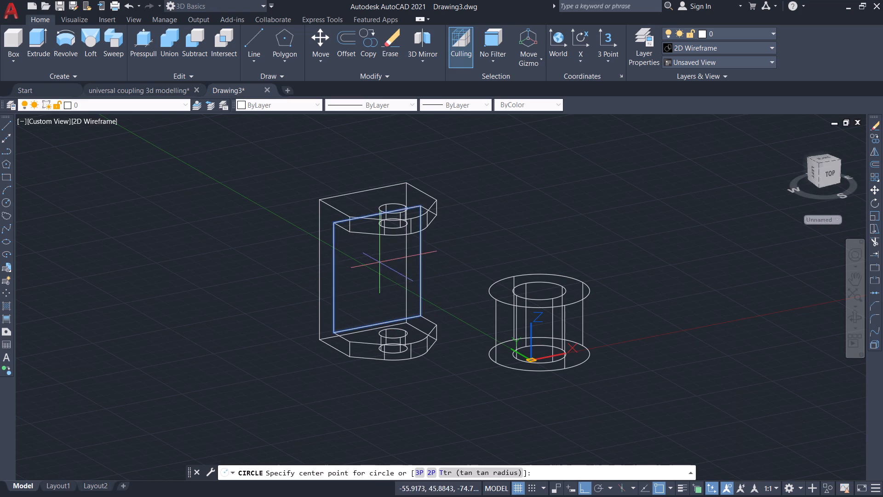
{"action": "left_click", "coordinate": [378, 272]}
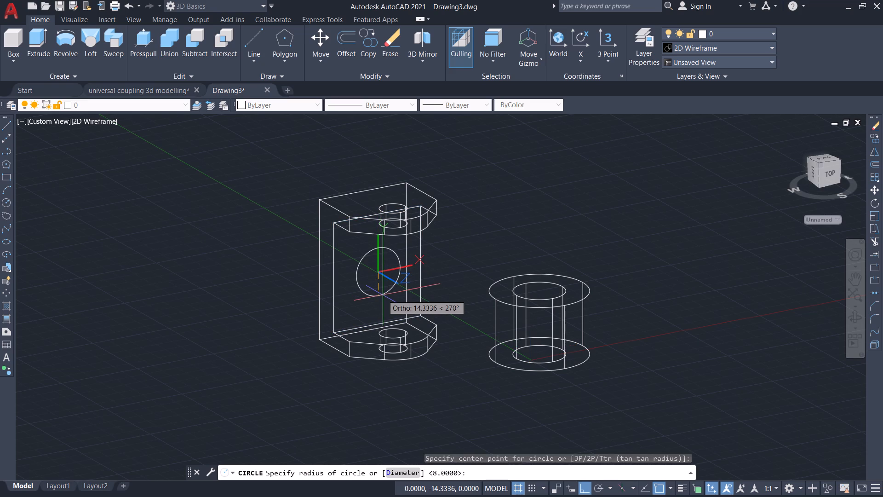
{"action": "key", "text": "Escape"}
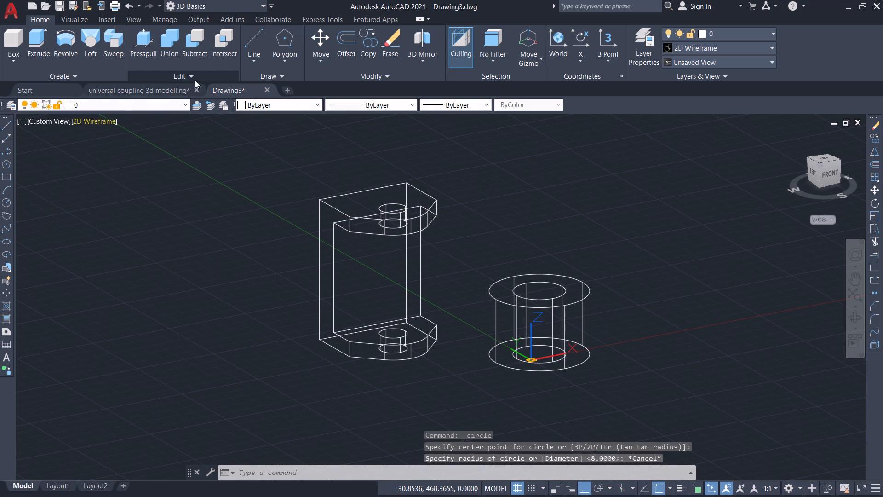
Draw two crossing lines on the fork web's inner face, about 36 long from its side edge's midpoint and about 41 from its bottom edge's midpoint.
{"action": "left_click", "coordinate": [252, 46]}
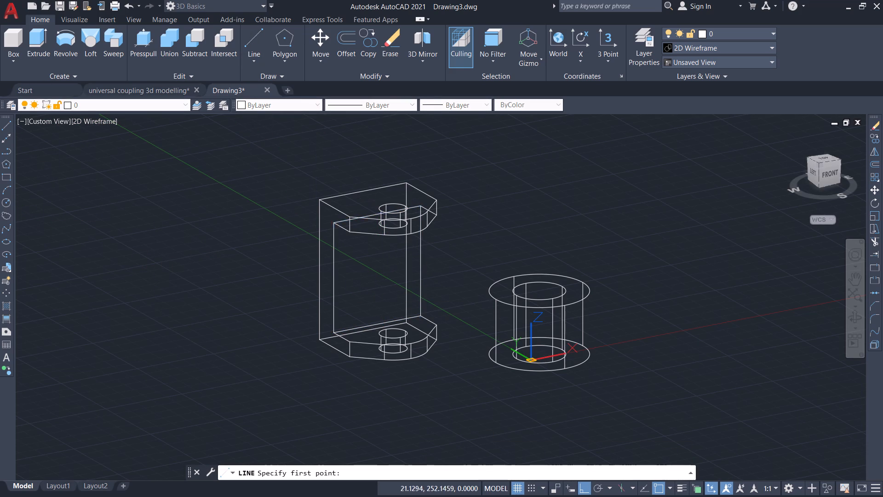
{"action": "left_click", "coordinate": [331, 280]}
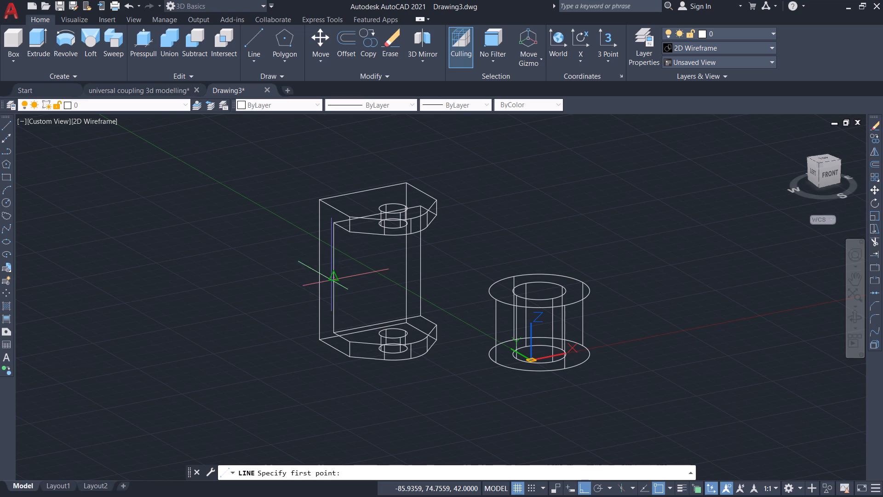
{"action": "left_click", "coordinate": [394, 270]}
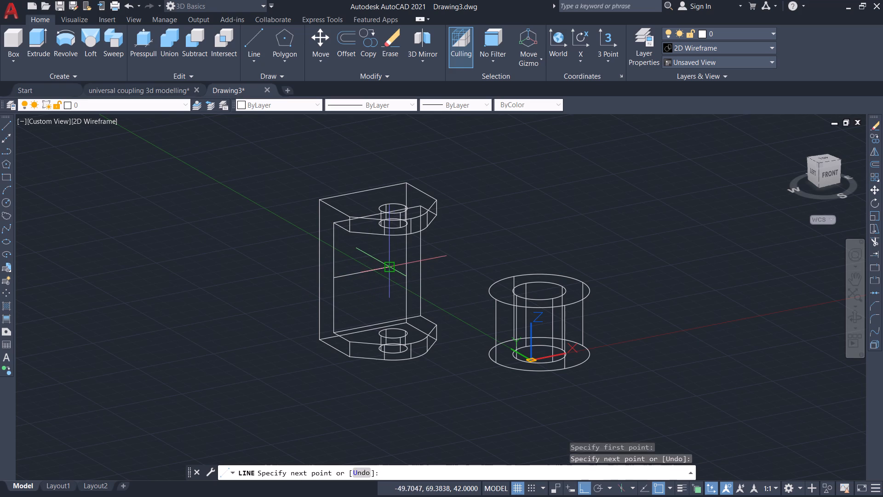
{"action": "key", "text": "Escape"}
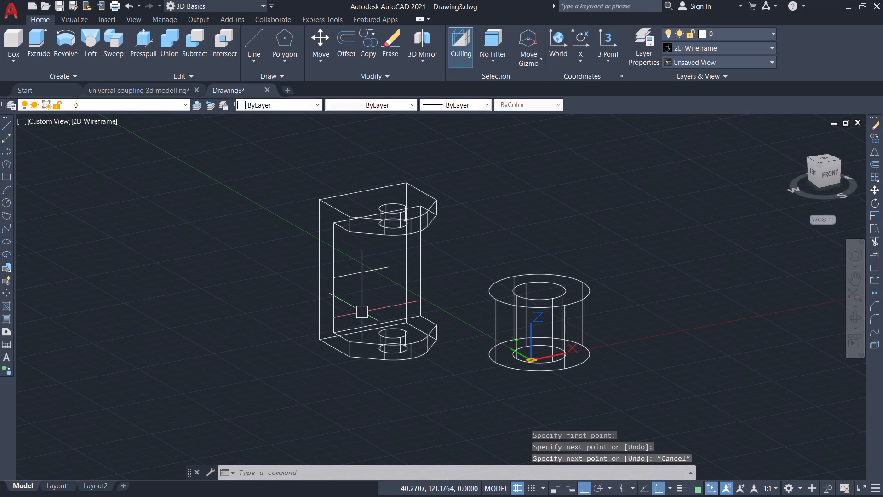
{"action": "key", "text": "space"}
{"action": "left_click", "coordinate": [378, 322]}
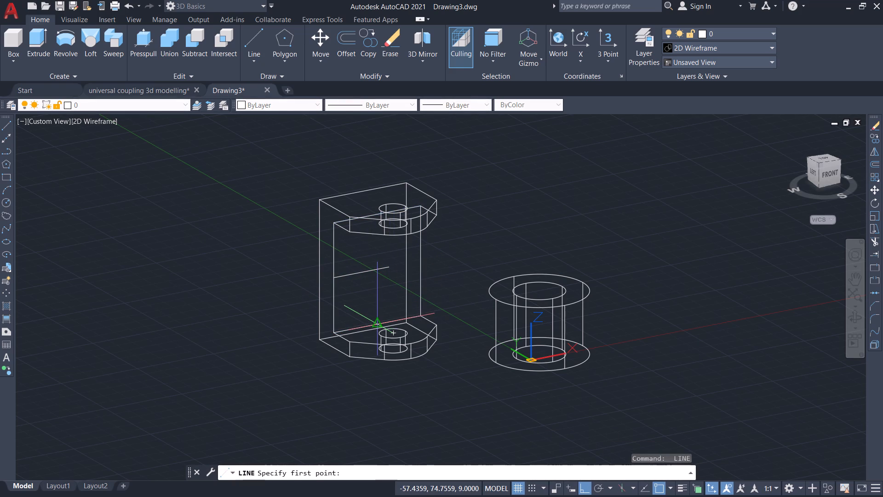
{"action": "left_click", "coordinate": [373, 256]}
{"action": "key", "text": "Escape"}
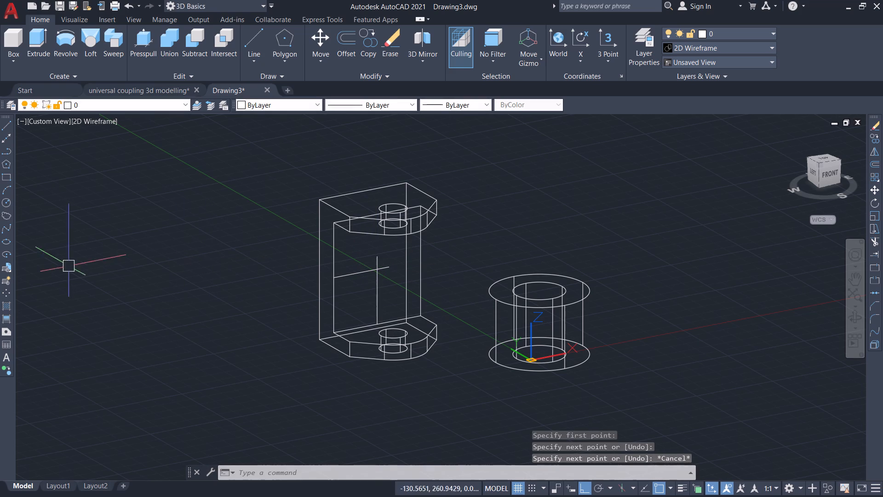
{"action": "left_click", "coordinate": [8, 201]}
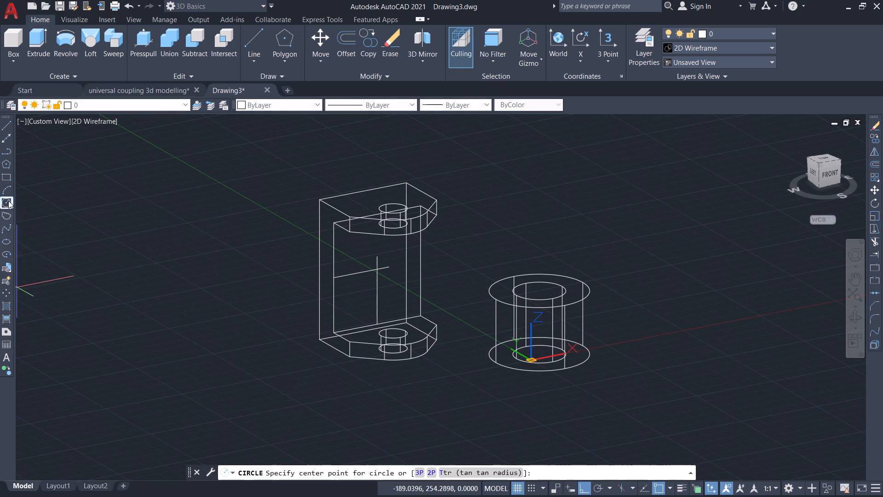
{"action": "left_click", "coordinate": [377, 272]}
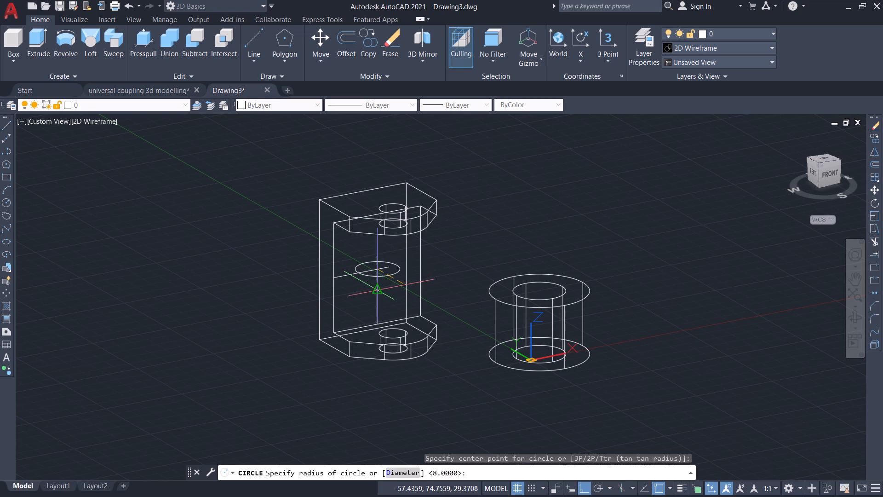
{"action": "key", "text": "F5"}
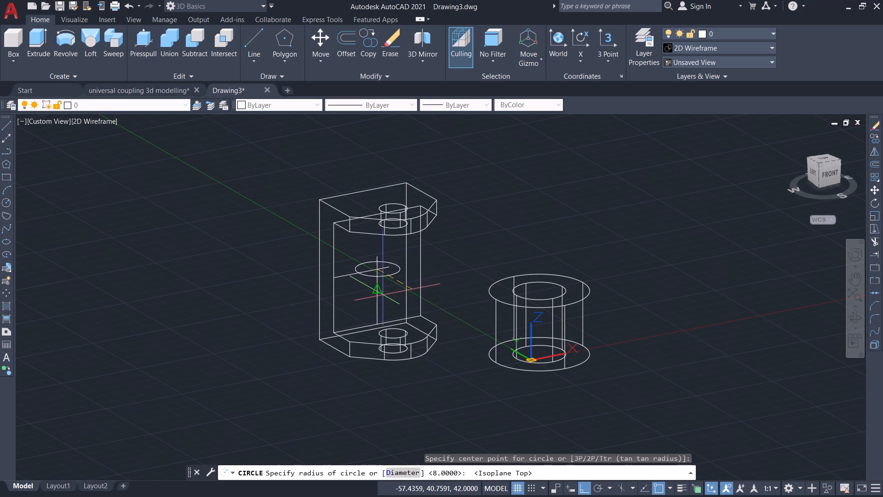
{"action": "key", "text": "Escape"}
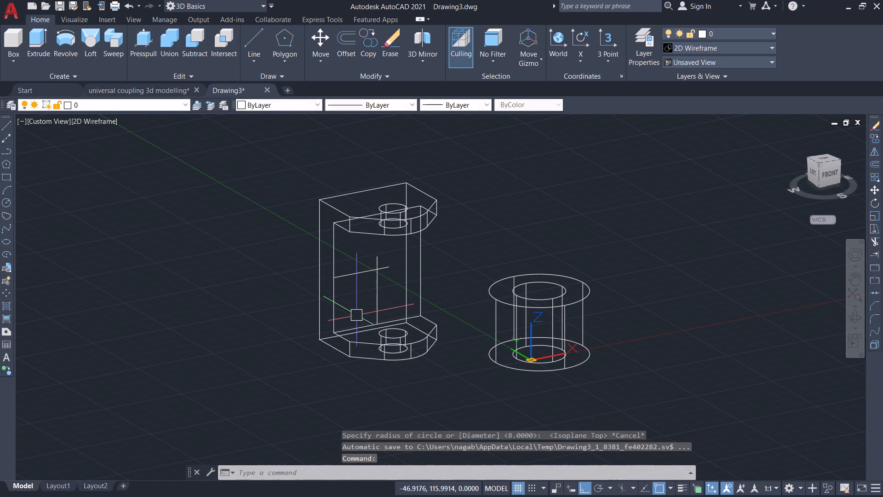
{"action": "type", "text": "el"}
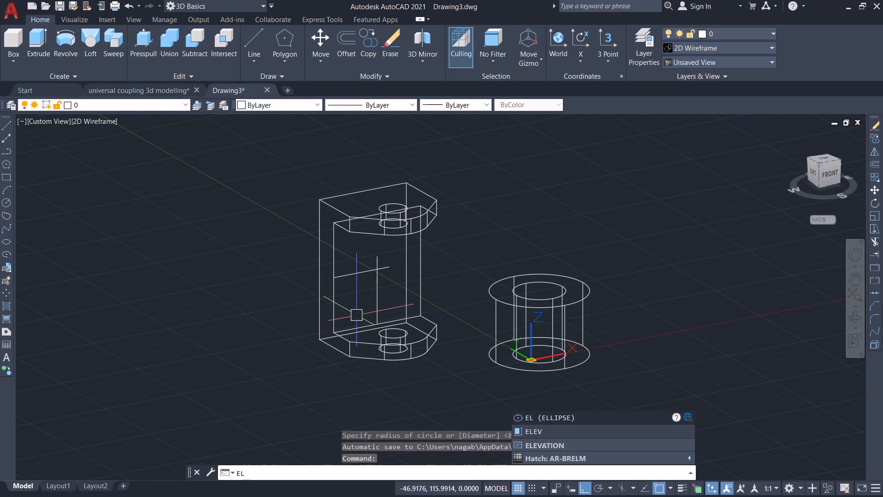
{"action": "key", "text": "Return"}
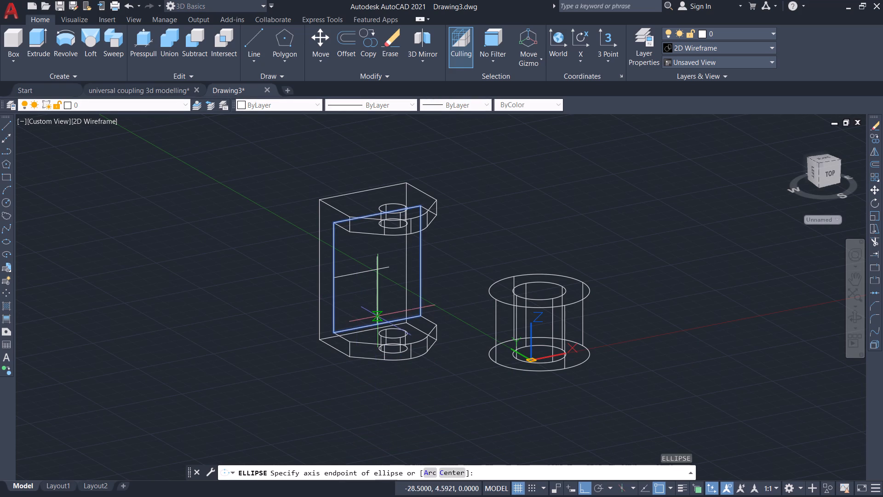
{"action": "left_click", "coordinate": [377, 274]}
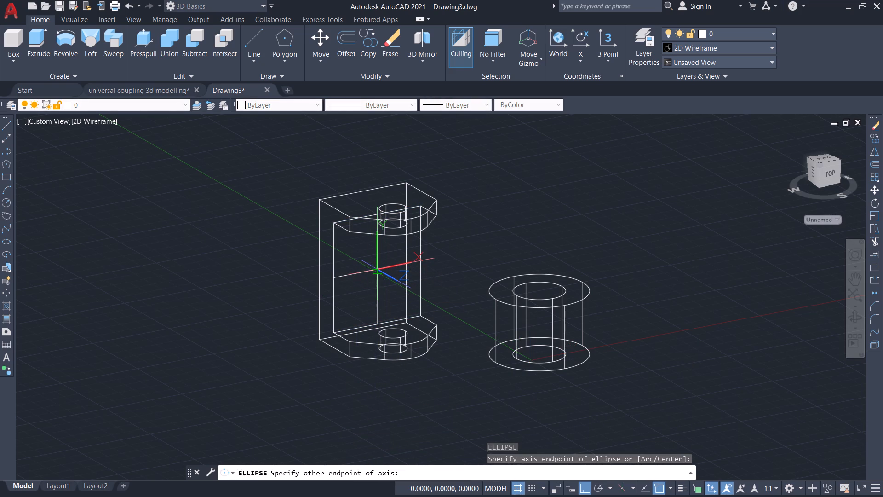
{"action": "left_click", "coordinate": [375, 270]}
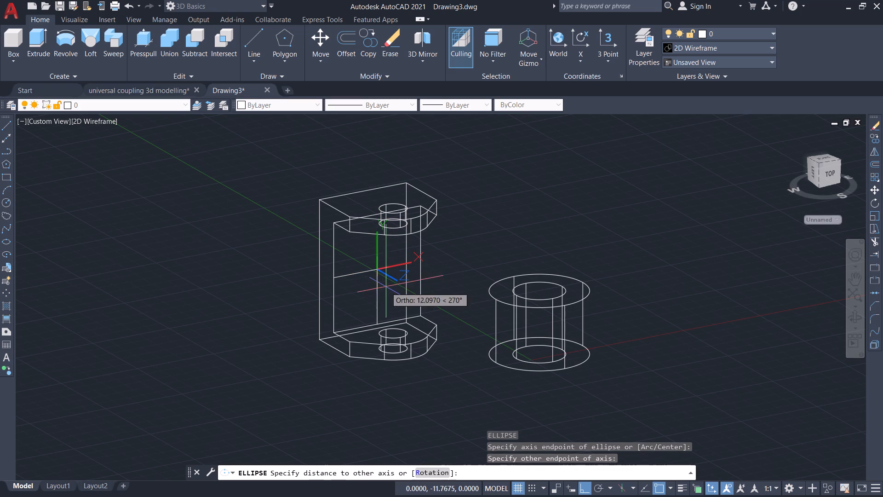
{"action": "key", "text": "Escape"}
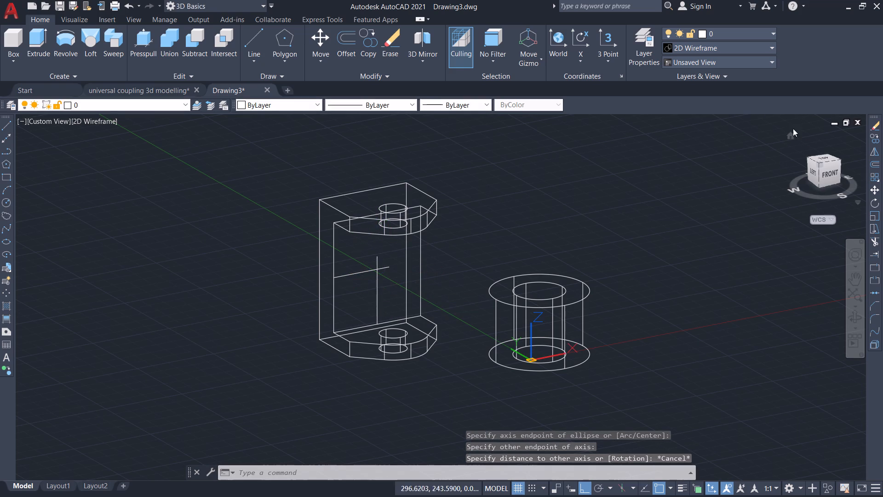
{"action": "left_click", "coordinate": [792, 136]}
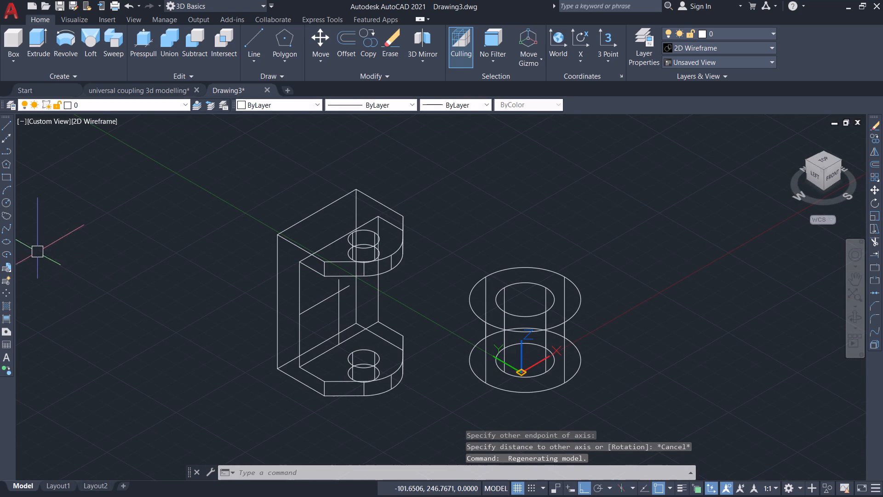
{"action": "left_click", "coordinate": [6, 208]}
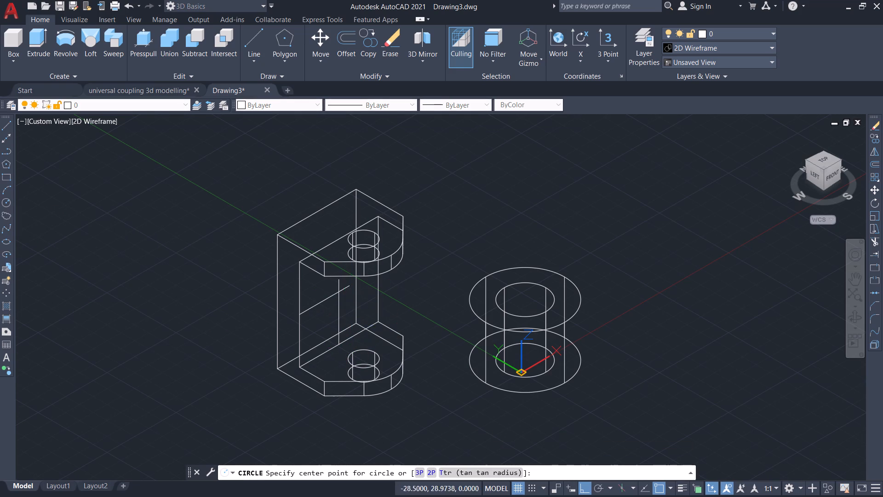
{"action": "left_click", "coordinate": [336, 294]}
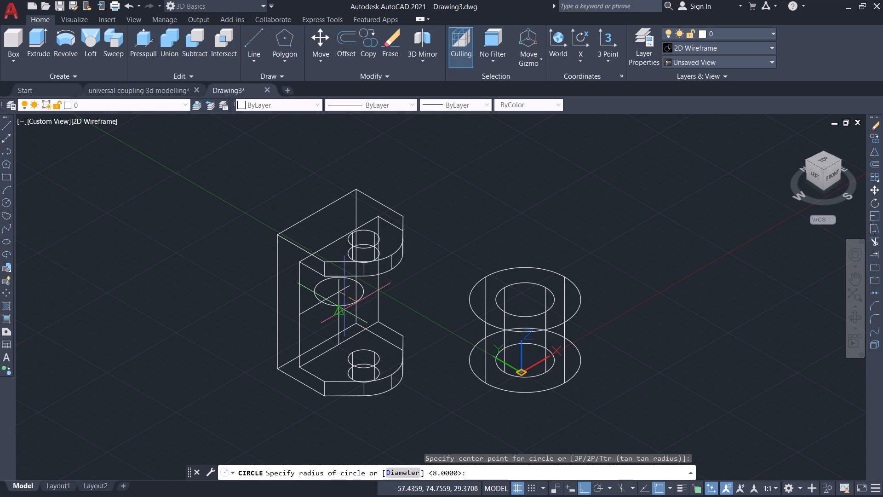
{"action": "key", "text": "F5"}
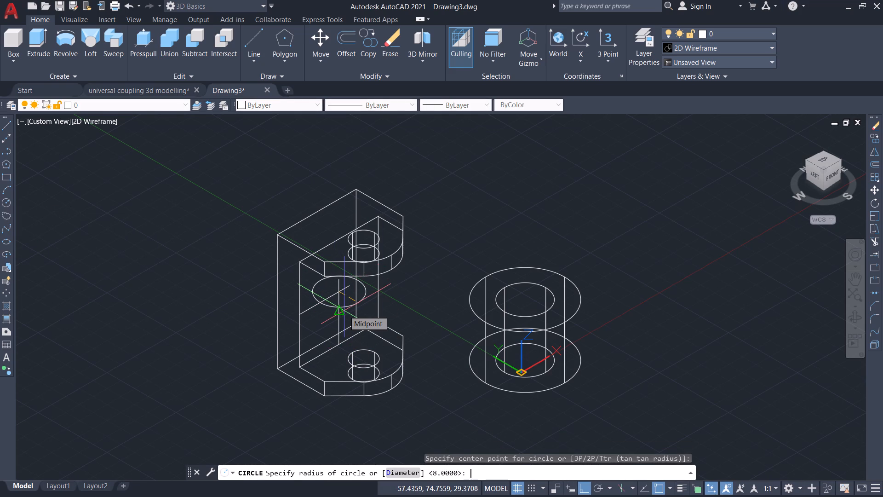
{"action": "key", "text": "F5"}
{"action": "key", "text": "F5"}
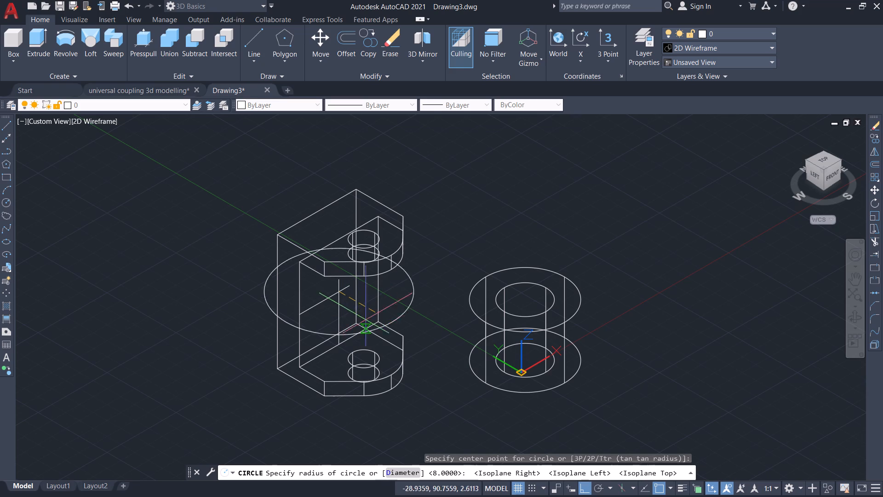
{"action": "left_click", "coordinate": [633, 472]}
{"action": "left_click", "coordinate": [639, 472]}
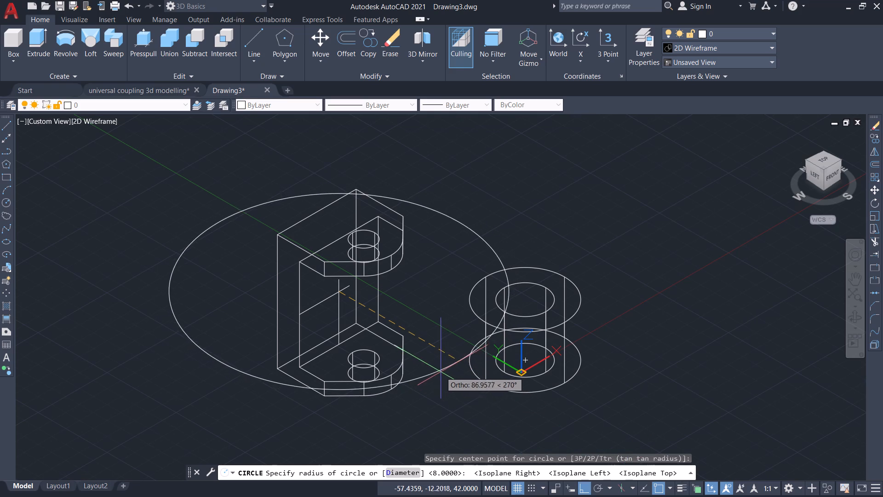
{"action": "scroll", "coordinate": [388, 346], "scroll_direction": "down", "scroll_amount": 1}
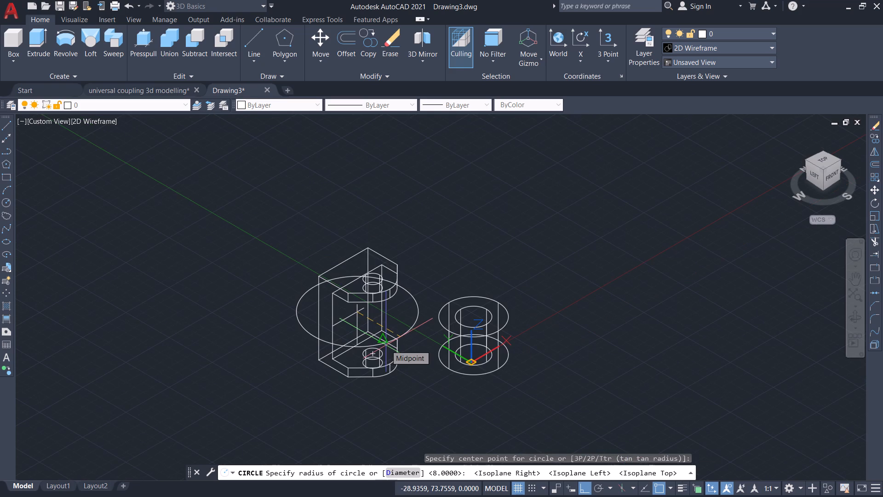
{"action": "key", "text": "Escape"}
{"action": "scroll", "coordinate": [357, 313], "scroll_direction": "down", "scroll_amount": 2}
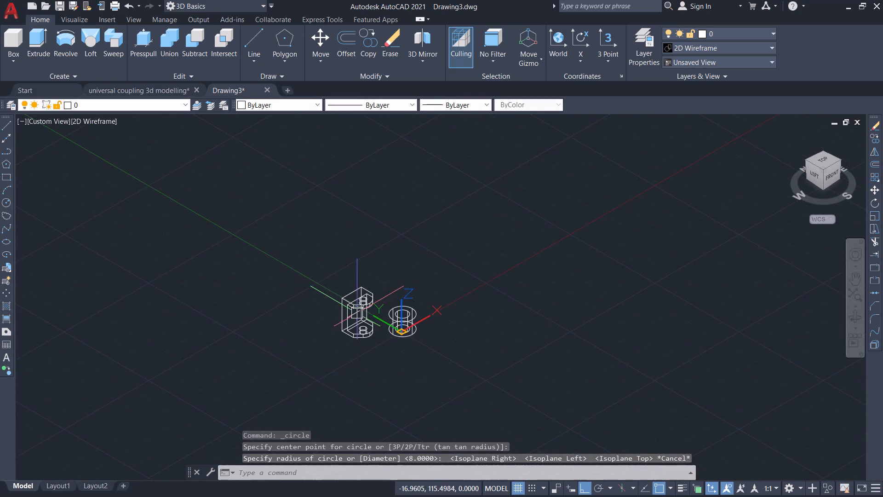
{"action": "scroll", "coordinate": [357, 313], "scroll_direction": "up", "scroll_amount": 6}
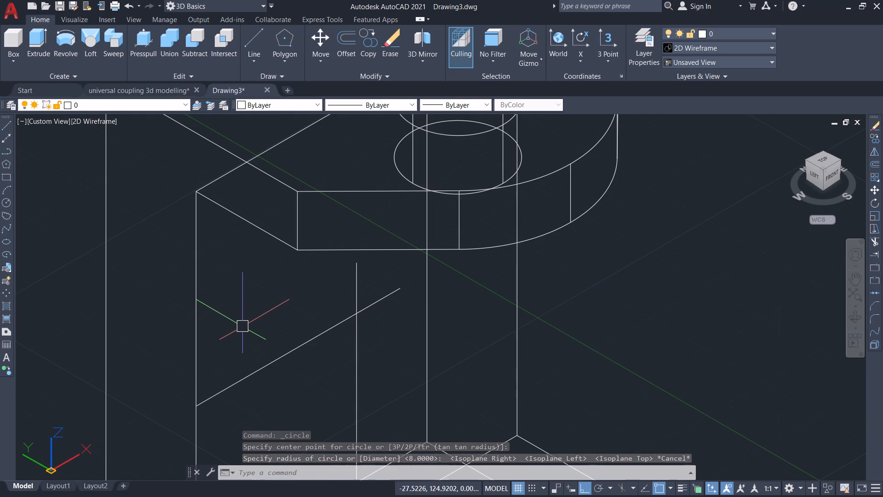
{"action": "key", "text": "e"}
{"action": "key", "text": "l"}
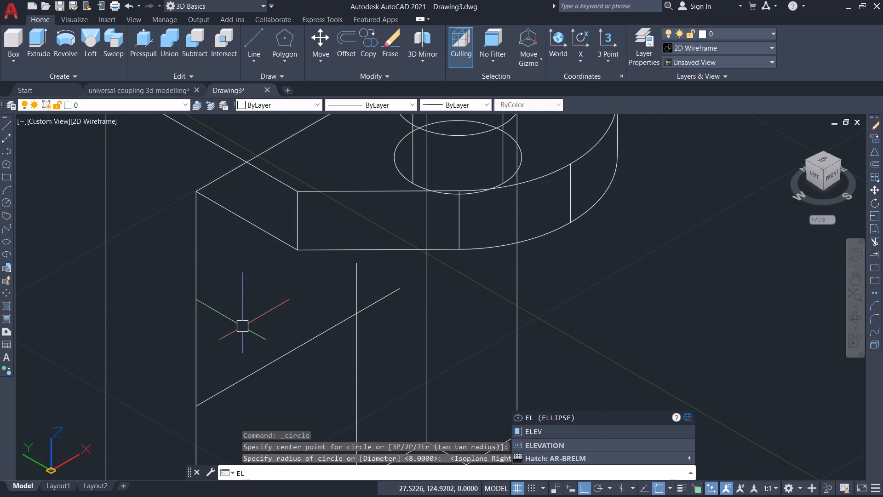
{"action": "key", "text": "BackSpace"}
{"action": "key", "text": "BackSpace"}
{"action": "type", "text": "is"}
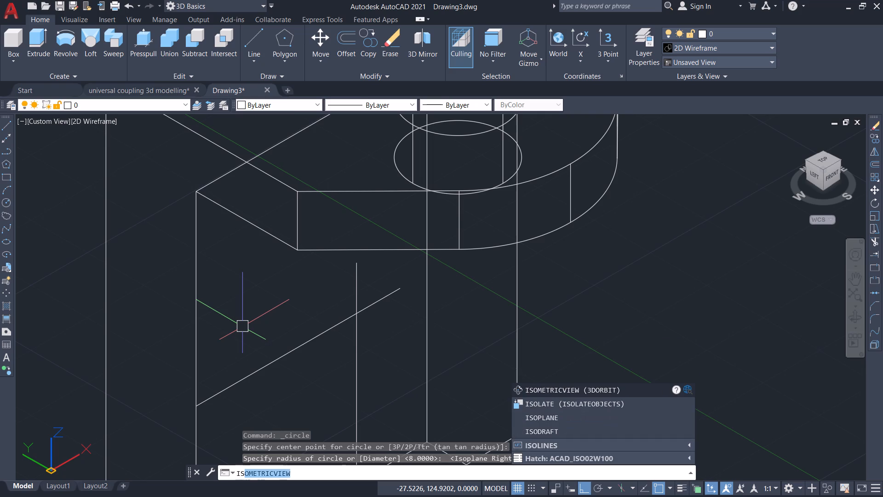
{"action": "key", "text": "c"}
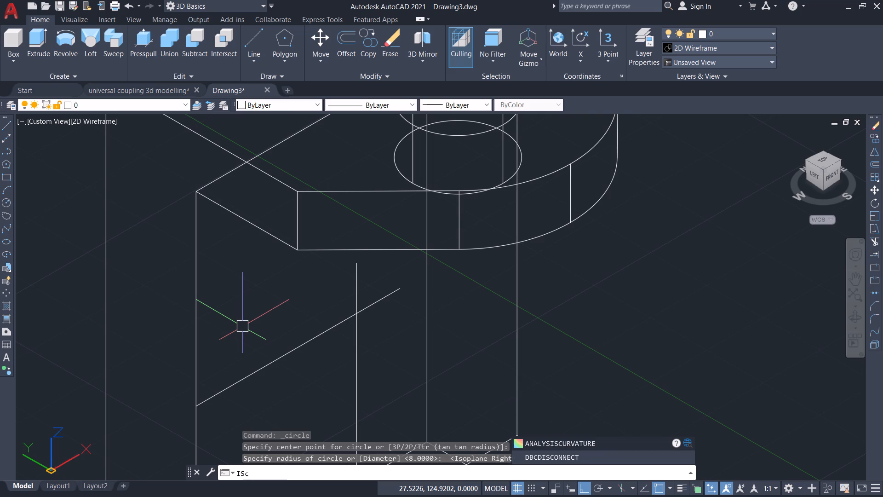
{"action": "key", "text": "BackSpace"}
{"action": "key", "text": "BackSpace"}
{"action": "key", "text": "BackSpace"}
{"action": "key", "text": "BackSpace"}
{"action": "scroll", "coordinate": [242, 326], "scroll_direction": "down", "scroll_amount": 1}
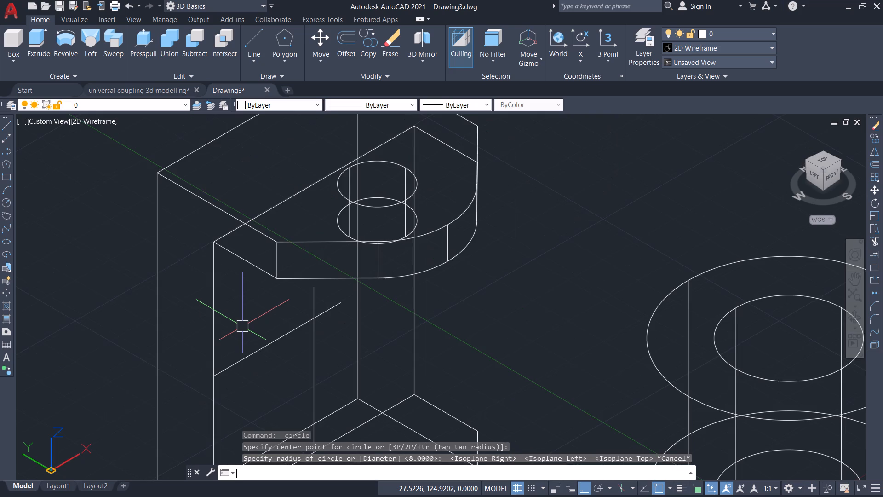
Create an upright cylinder of diameter 30 in the empty space beyond the hollow hub, setting its height freehand.
{"action": "scroll", "coordinate": [242, 326], "scroll_direction": "down", "scroll_amount": 2}
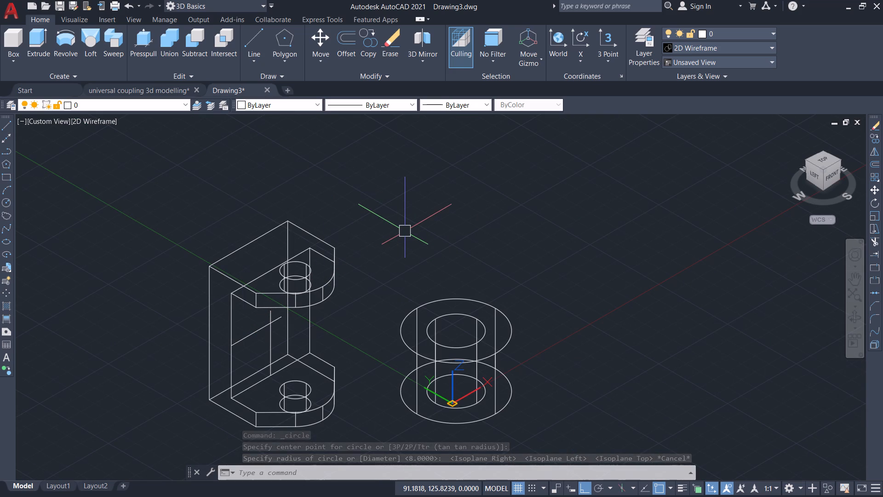
{"action": "key", "text": "Escape"}
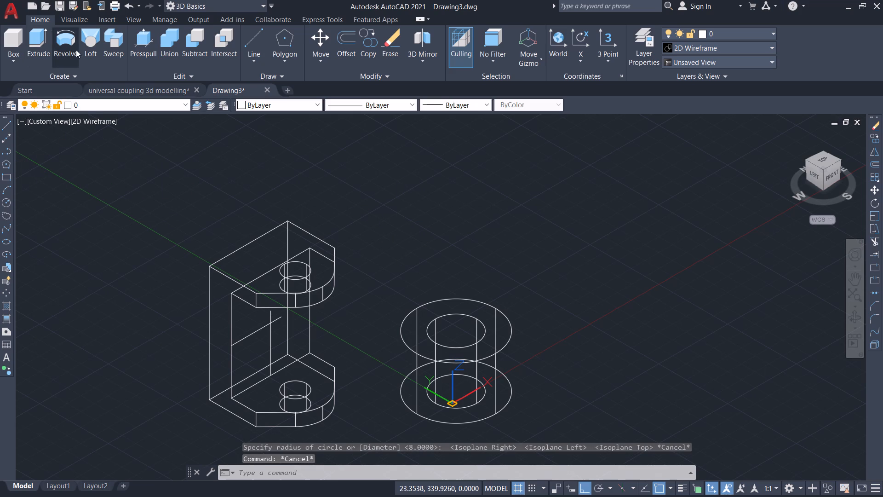
{"action": "left_click", "coordinate": [16, 60]}
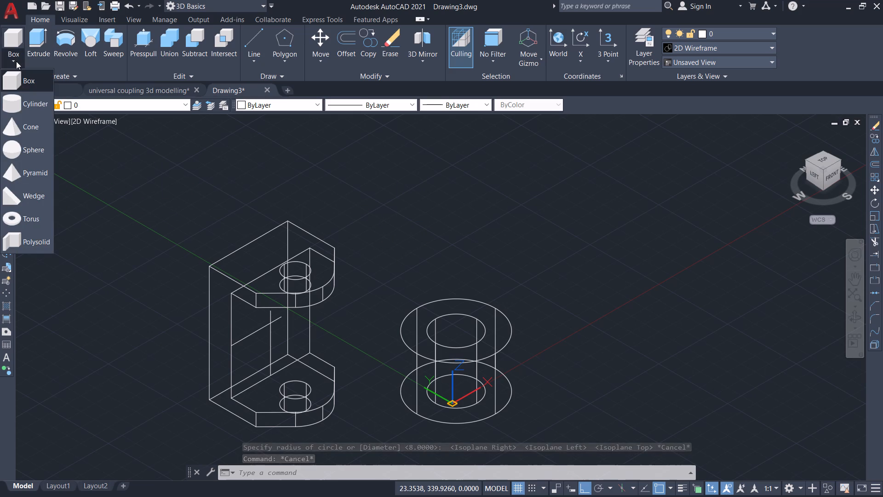
{"action": "left_click", "coordinate": [25, 102]}
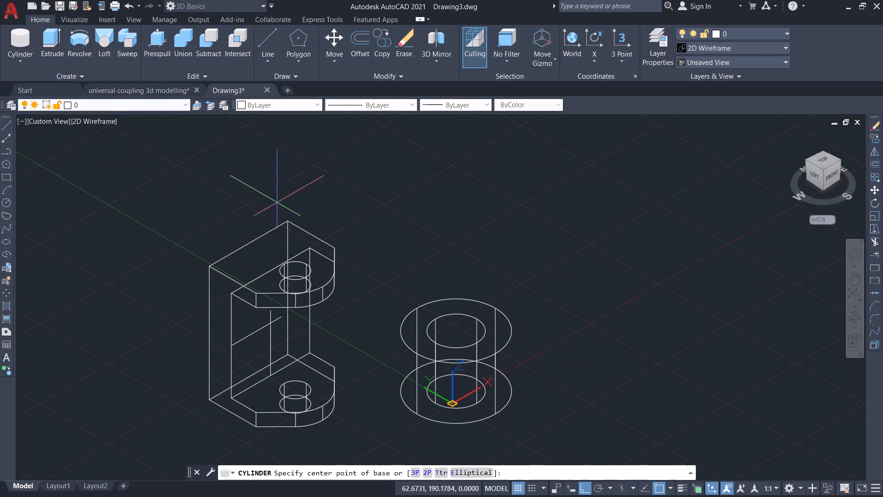
{"action": "left_click", "coordinate": [430, 216]}
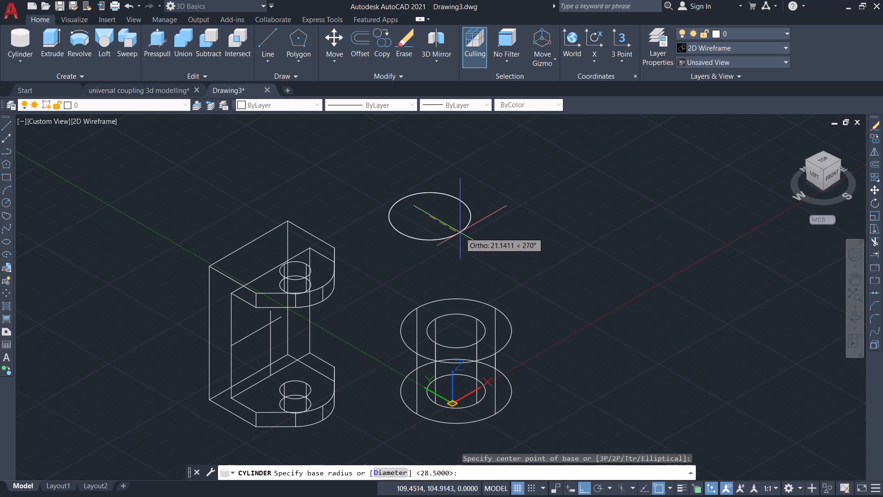
{"action": "key", "text": "d"}
{"action": "key", "text": "Return"}
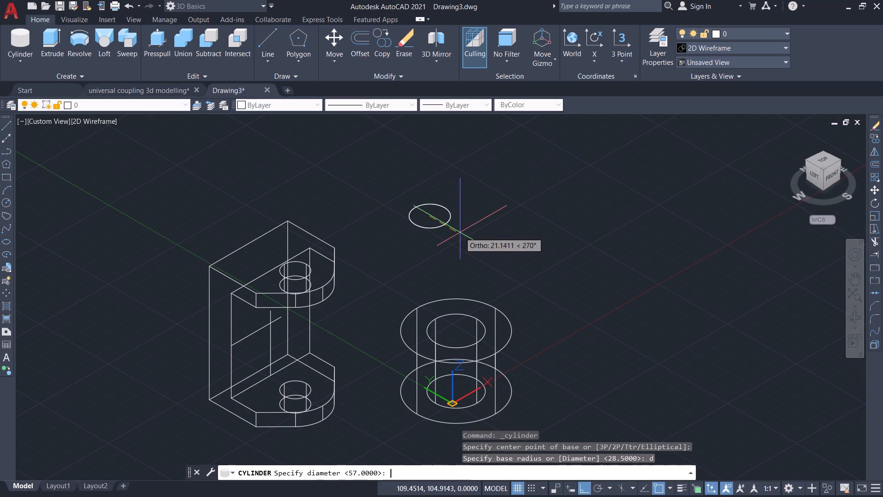
{"action": "type", "text": "30"}
{"action": "key", "text": "Return"}
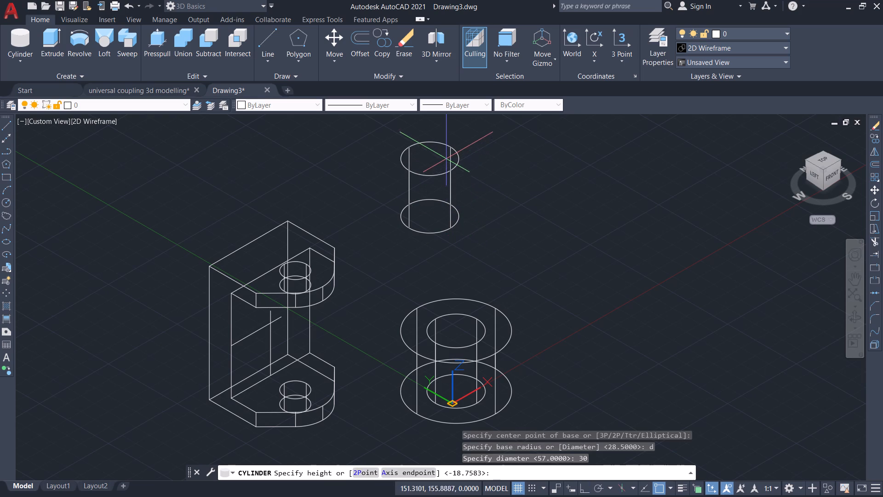
{"action": "left_click", "coordinate": [441, 145]}
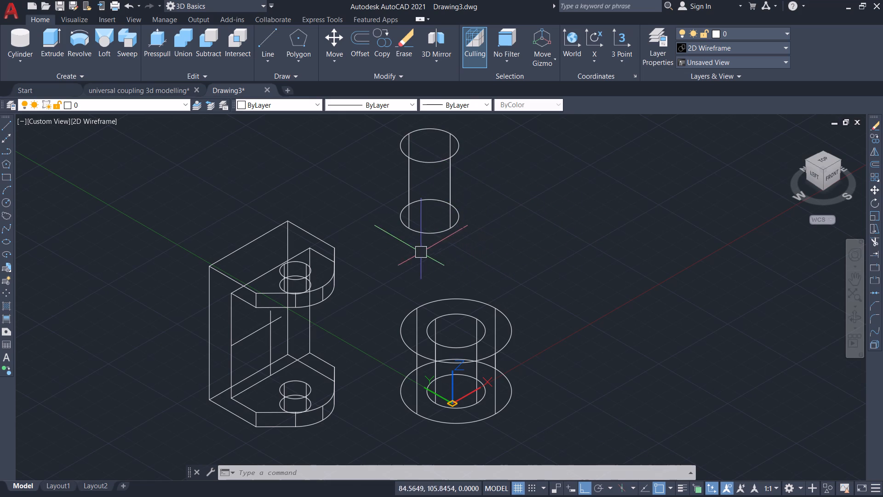
Rotate the new cylinder in 3D about the X axis so that it lies parallel to the Y axis.
{"action": "left_click_drag", "start_coordinate": [420, 252], "coordinate": [388, 129]}
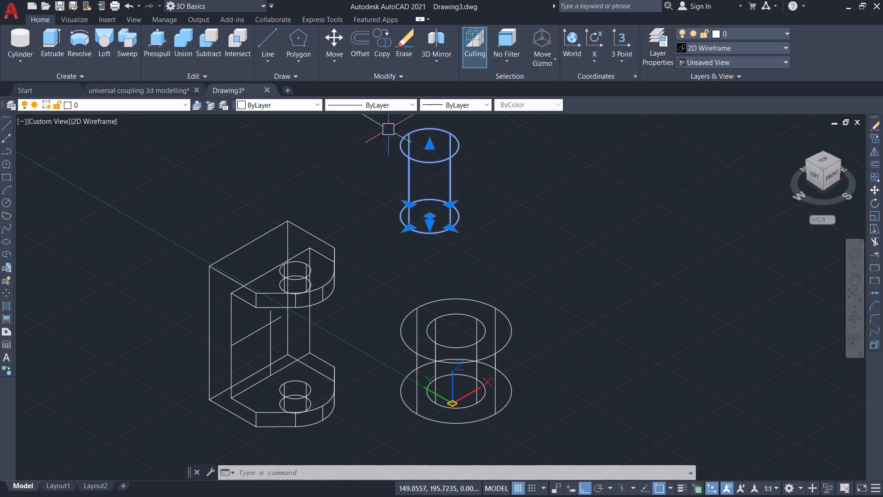
{"action": "type", "text": "3d"}
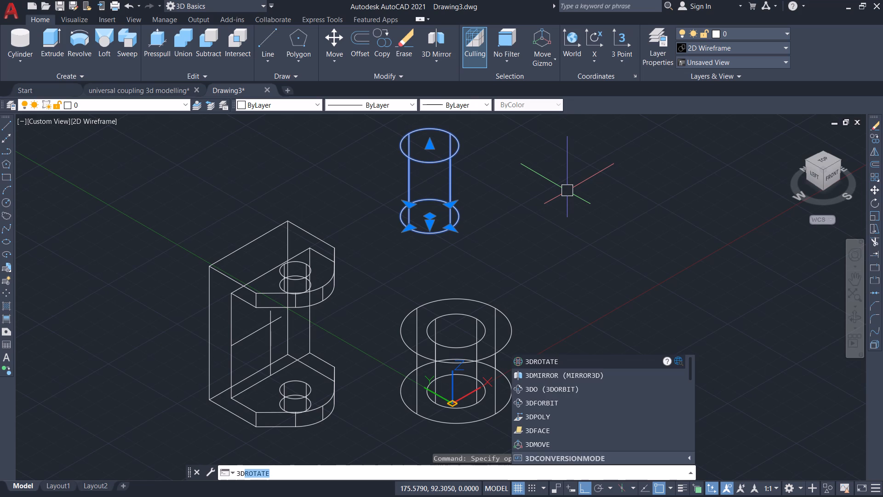
{"action": "key", "text": "r"}
{"action": "key", "text": "Return"}
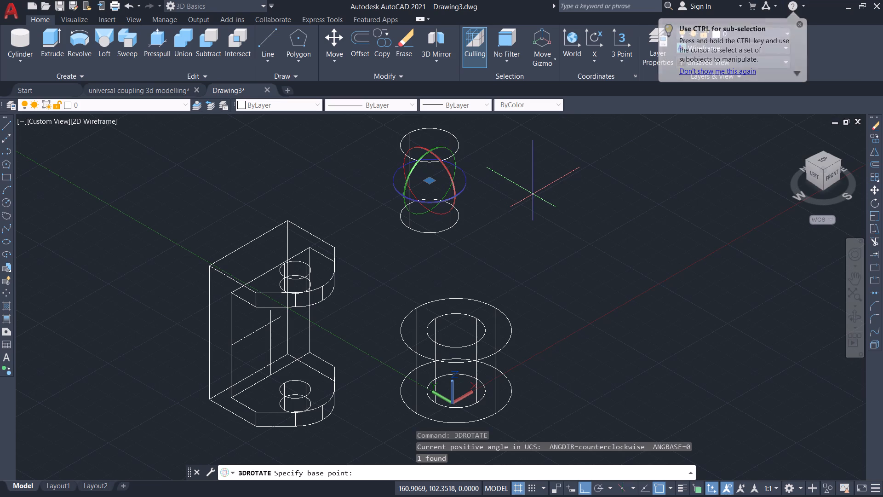
{"action": "left_click", "coordinate": [445, 168]}
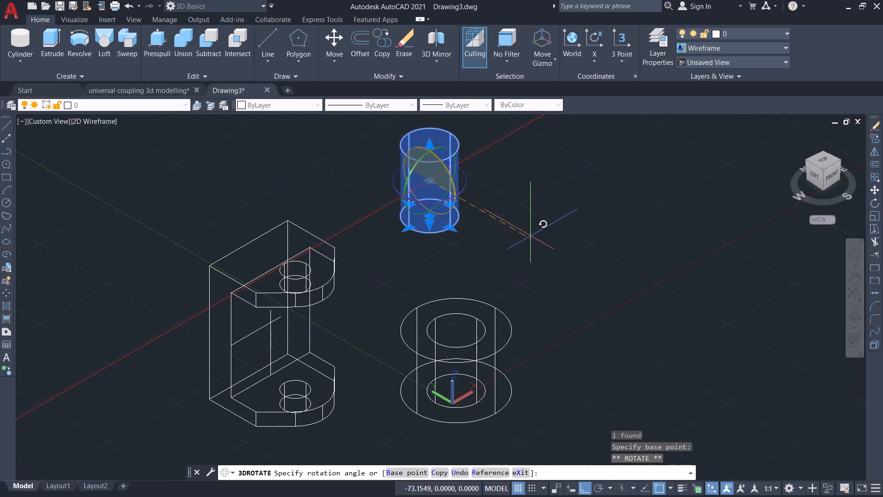
{"action": "left_click", "coordinate": [430, 231]}
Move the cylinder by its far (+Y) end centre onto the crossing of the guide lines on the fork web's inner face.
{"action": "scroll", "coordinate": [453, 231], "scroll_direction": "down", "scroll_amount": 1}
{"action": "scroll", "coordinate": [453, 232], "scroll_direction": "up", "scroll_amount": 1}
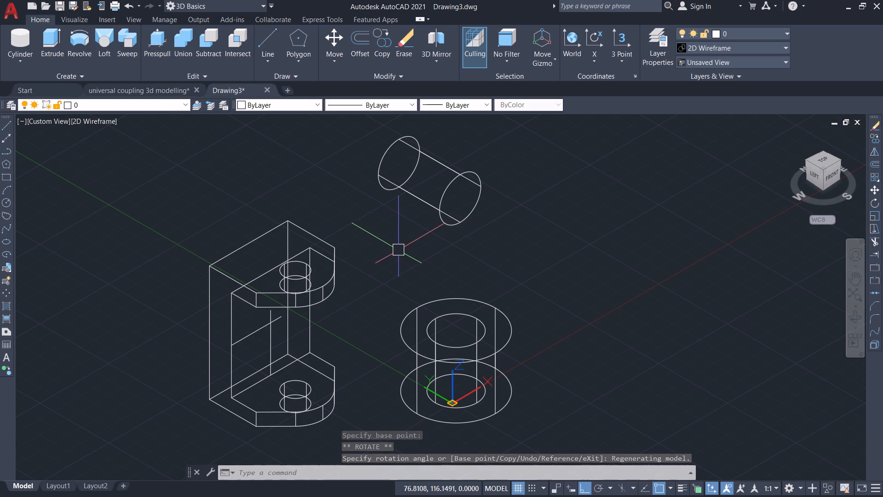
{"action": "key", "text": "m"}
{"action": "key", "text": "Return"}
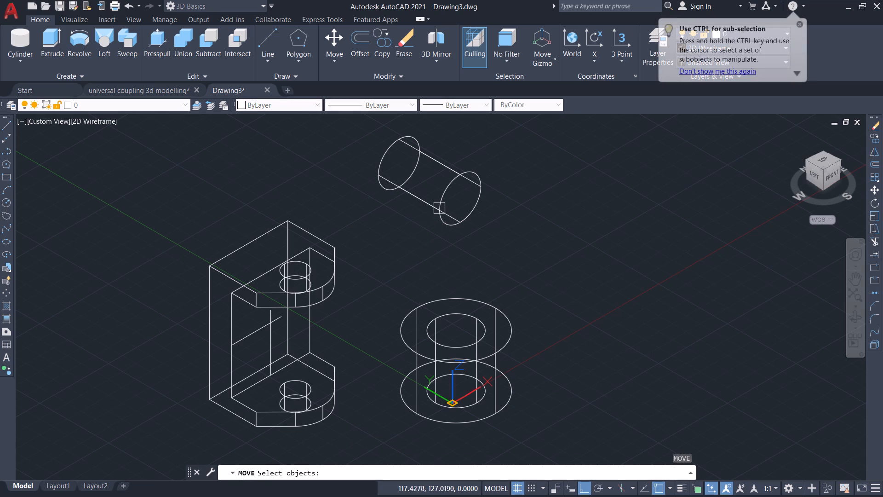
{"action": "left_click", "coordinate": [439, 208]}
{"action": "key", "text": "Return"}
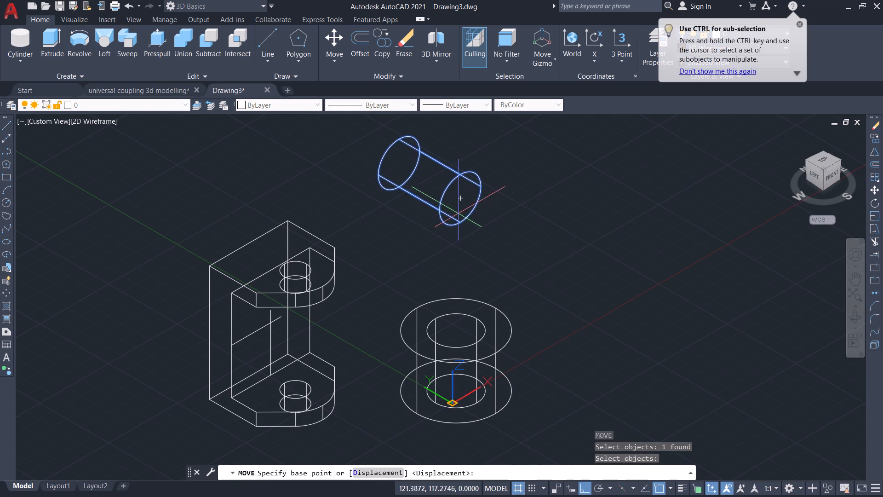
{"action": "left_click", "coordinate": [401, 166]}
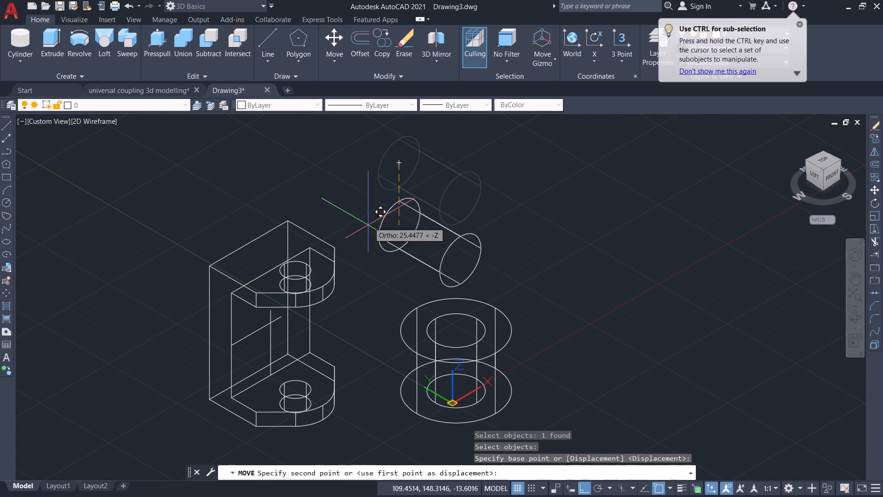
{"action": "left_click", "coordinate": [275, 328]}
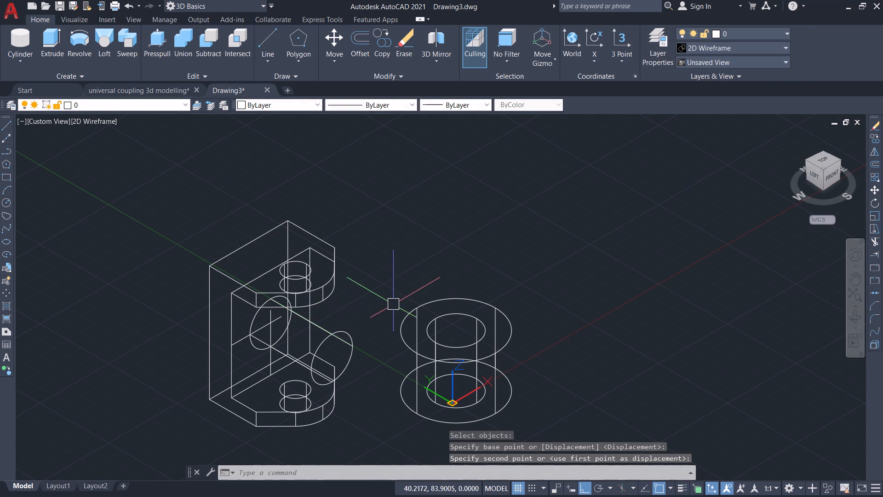
Move the cylinder by its near (-Y) end centre onto the guide-line crossing so that it extends back through the fork web.
{"action": "scroll", "coordinate": [394, 304], "scroll_direction": "up", "scroll_amount": 2}
{"action": "scroll", "coordinate": [394, 304], "scroll_direction": "down", "scroll_amount": 2}
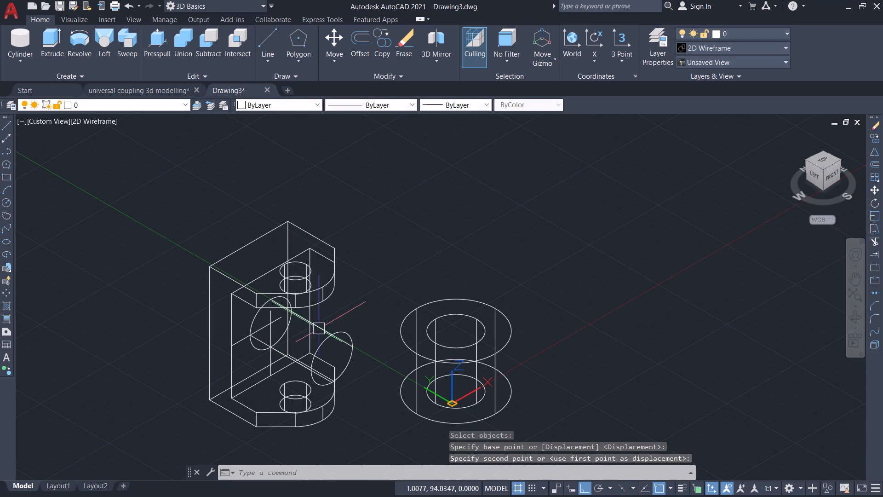
{"action": "scroll", "coordinate": [259, 326], "scroll_direction": "down", "scroll_amount": 2}
{"action": "scroll", "coordinate": [266, 332], "scroll_direction": "up", "scroll_amount": 5}
{"action": "scroll", "coordinate": [281, 330], "scroll_direction": "down", "scroll_amount": 2}
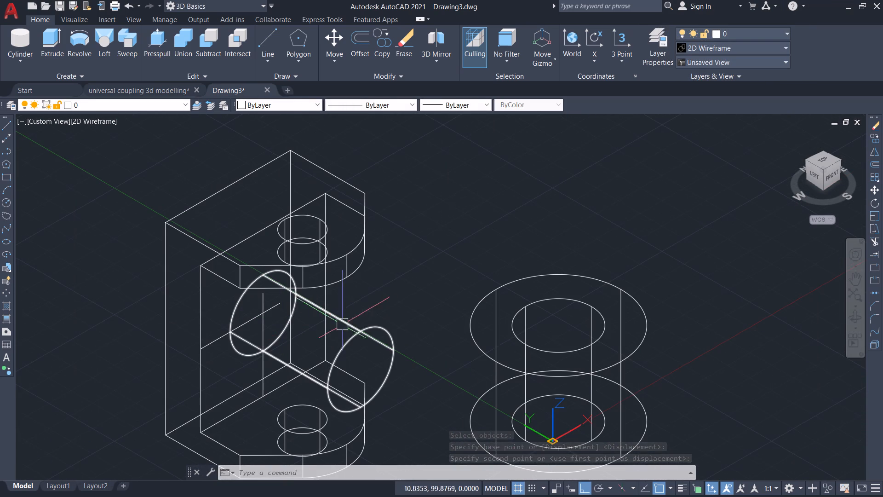
{"action": "middle_click_drag", "start_coordinate": [401, 277], "coordinate": [440, 214]}
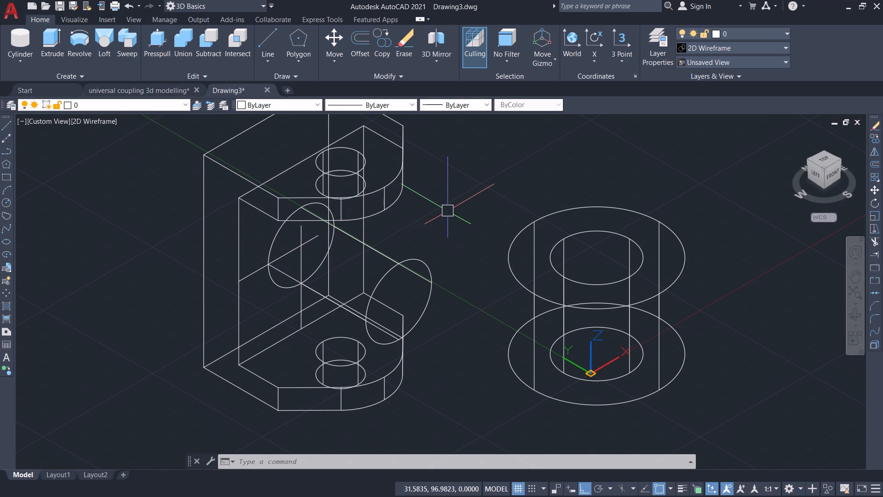
{"action": "key", "text": "m"}
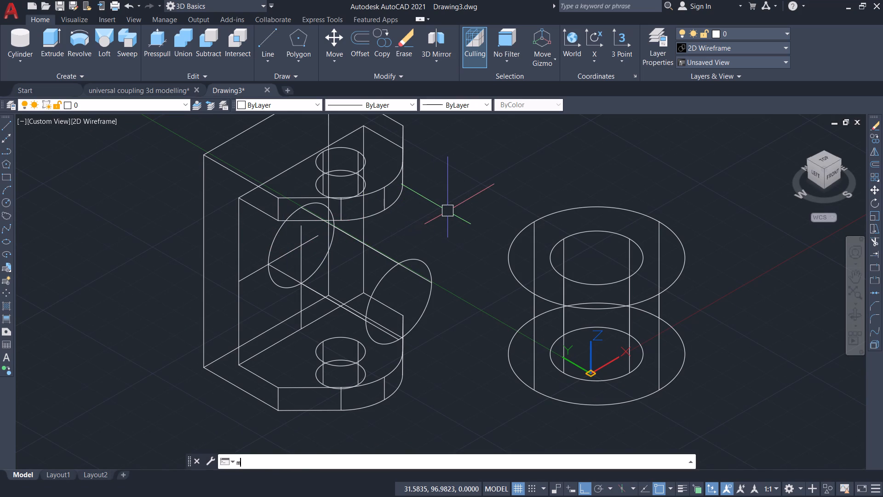
{"action": "key", "text": "Return"}
{"action": "left_click", "coordinate": [389, 275]}
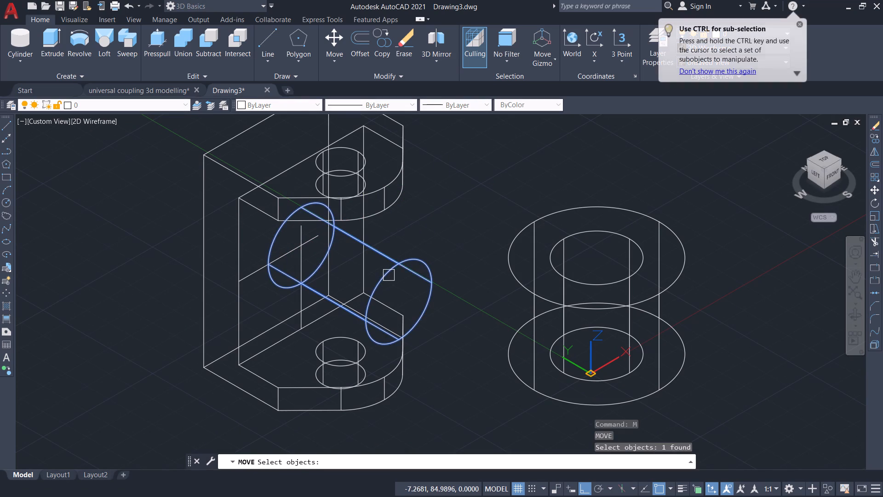
{"action": "key", "text": "Return"}
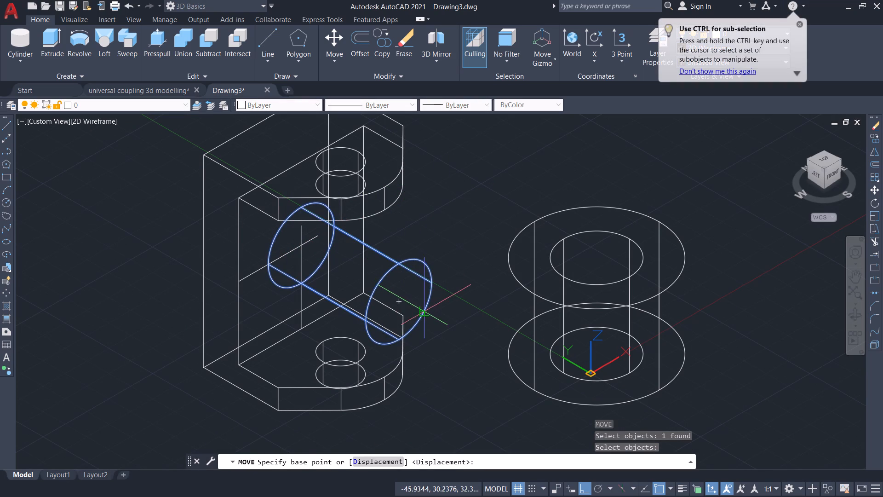
{"action": "left_click", "coordinate": [399, 304]}
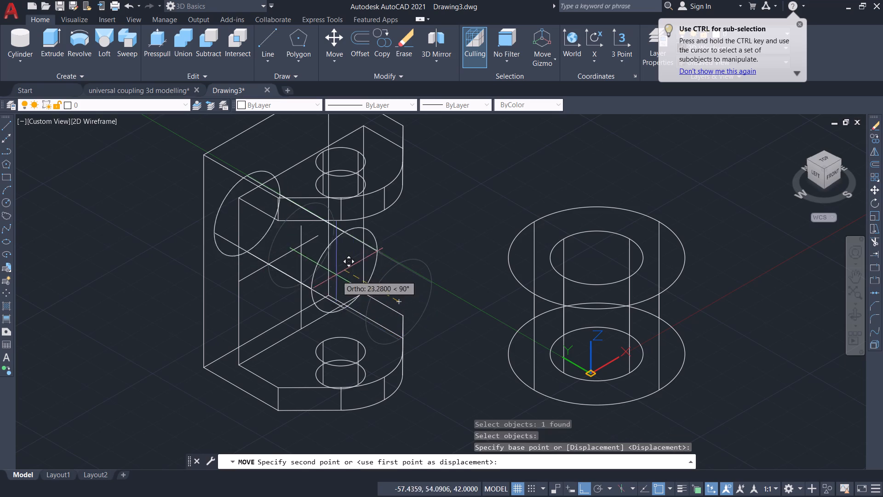
{"action": "left_click", "coordinate": [302, 247]}
Select the guide line running from the side edge's midpoint across the fork web's inner face.
{"action": "scroll", "coordinate": [453, 257], "scroll_direction": "down", "scroll_amount": 1}
{"action": "scroll", "coordinate": [453, 258], "scroll_direction": "up", "scroll_amount": 1}
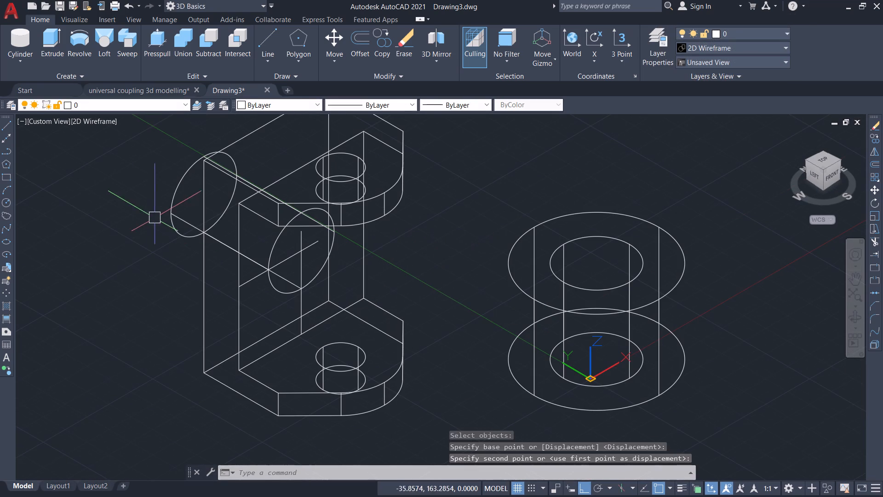
{"action": "left_click", "coordinate": [247, 281]}
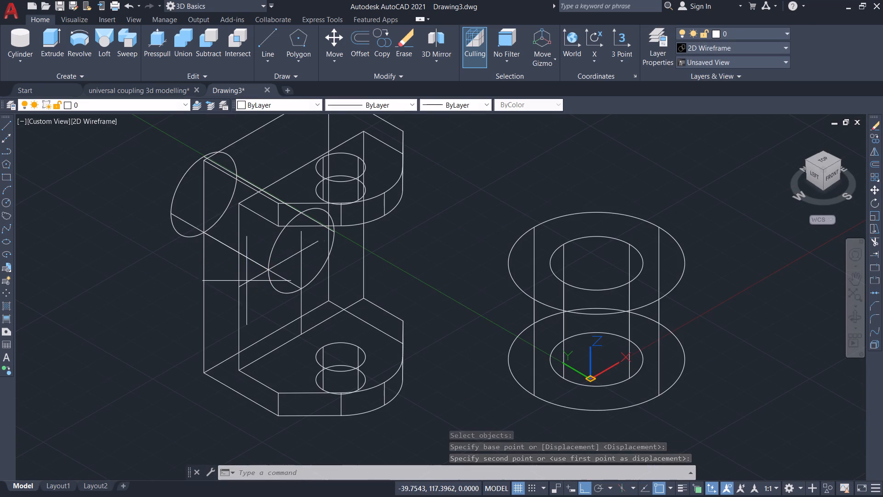
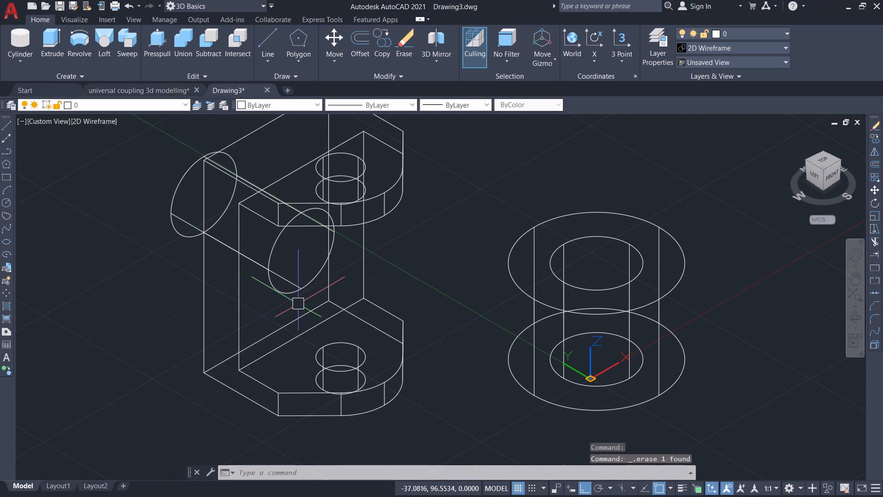
Switch the model's visual style from wireframe to Conceptual.
{"action": "left_click", "coordinate": [107, 123]}
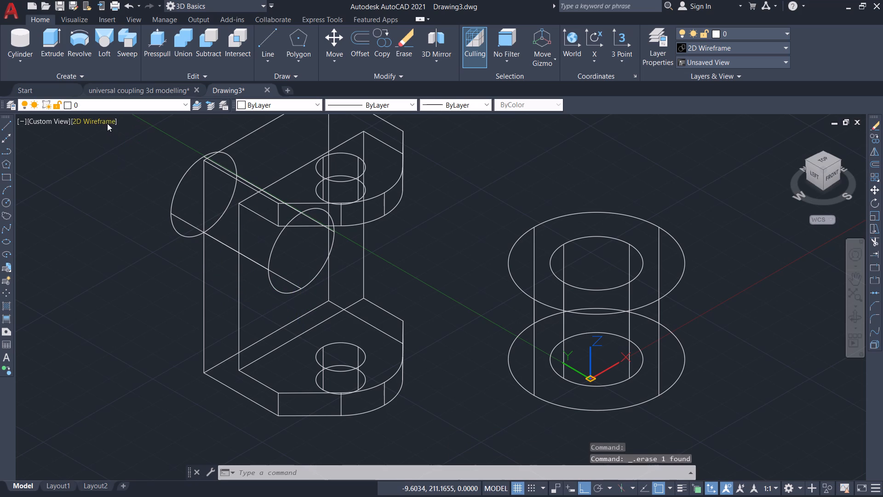
{"action": "left_click", "coordinate": [127, 159]}
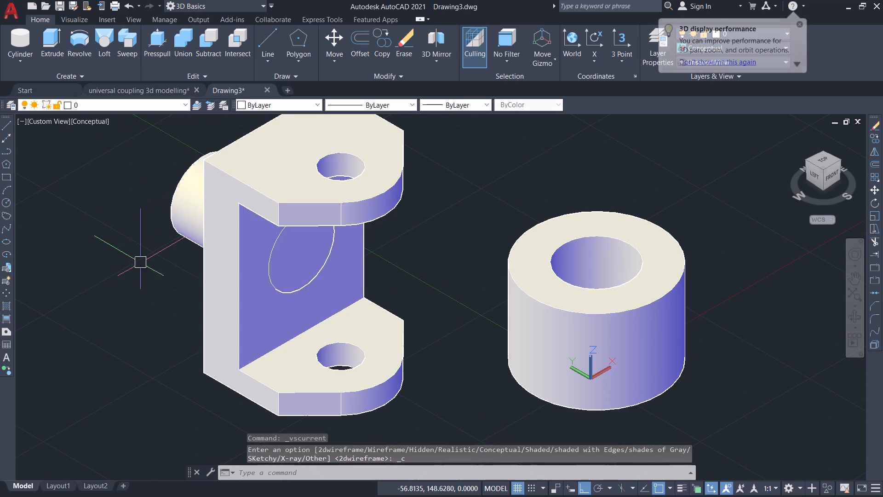
{"action": "middle_click_drag", "start_coordinate": [141, 263], "coordinate": [213, 270]}
{"action": "middle_click_drag", "start_coordinate": [158, 272], "coordinate": [171, 273], "text": "shift"}
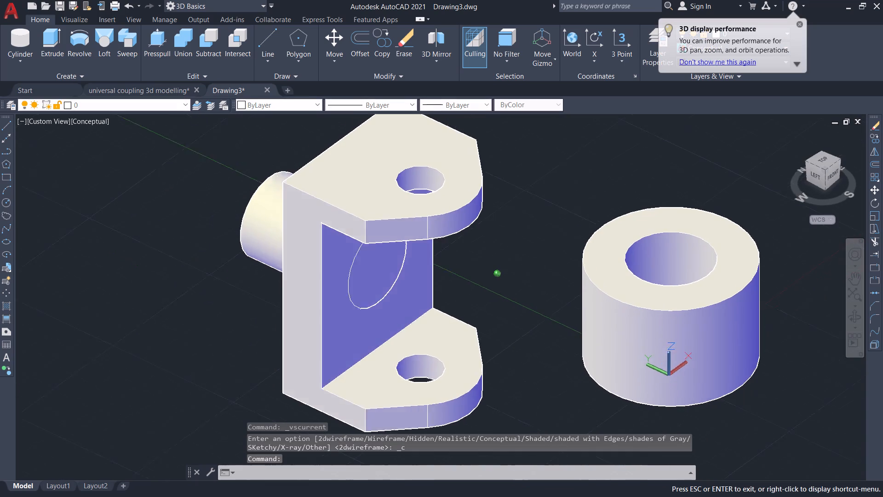
{"action": "middle_click_drag", "start_coordinate": [171, 273], "coordinate": [194, 223], "text": "shift"}
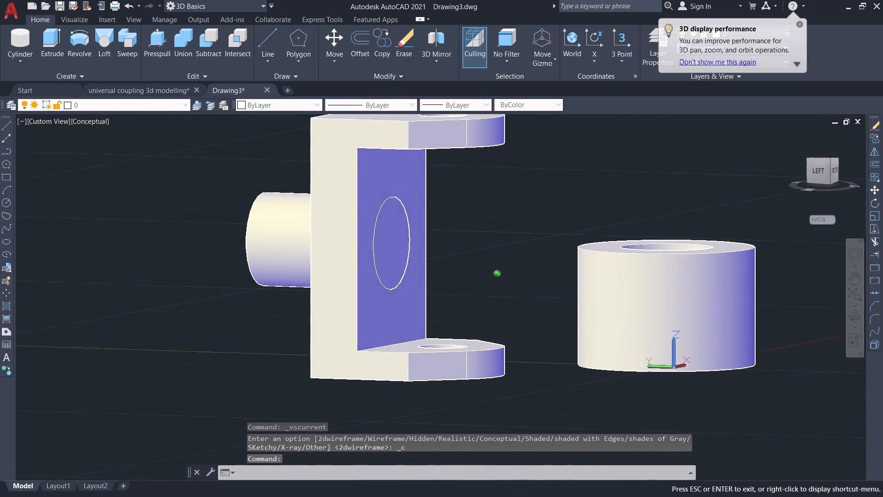
{"action": "middle_click_drag", "start_coordinate": [194, 223], "coordinate": [192, 229], "text": "shift"}
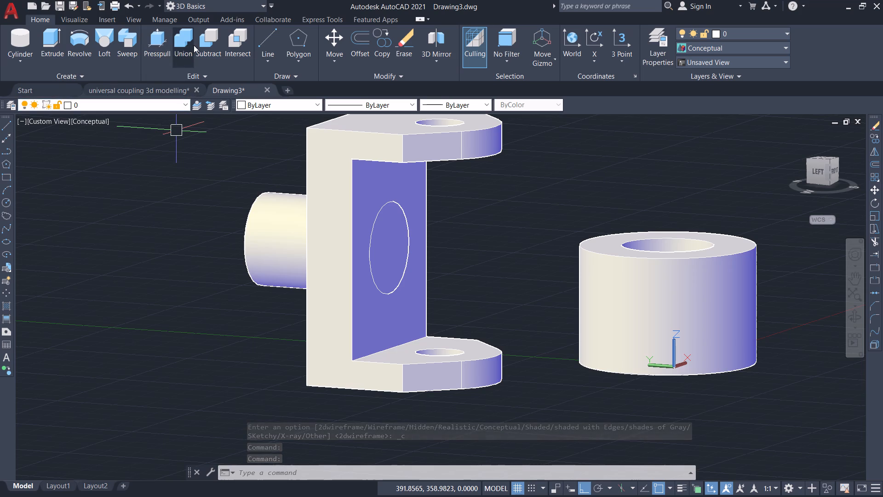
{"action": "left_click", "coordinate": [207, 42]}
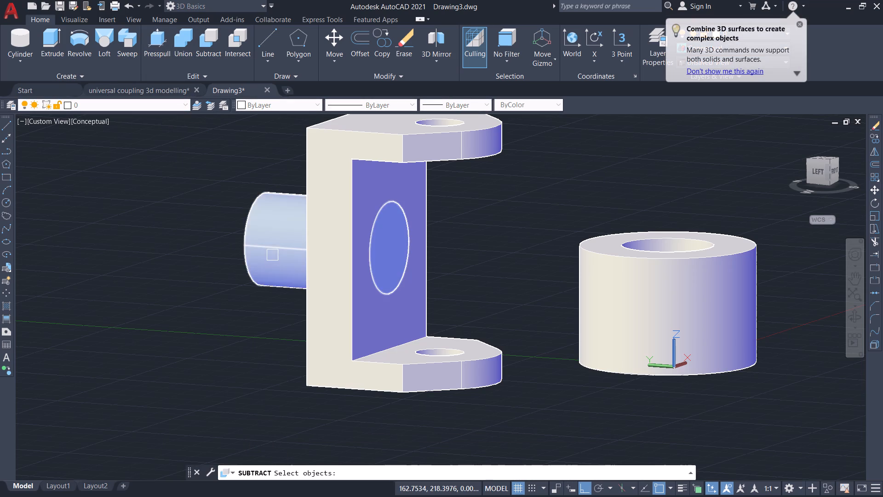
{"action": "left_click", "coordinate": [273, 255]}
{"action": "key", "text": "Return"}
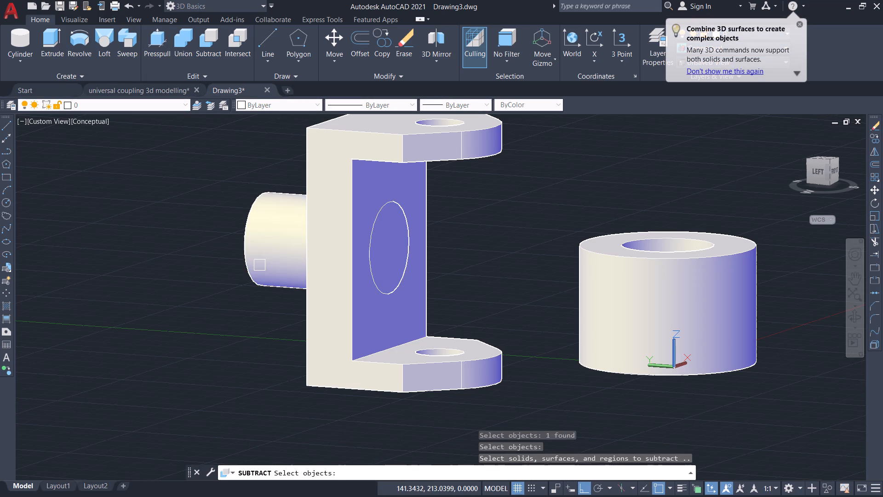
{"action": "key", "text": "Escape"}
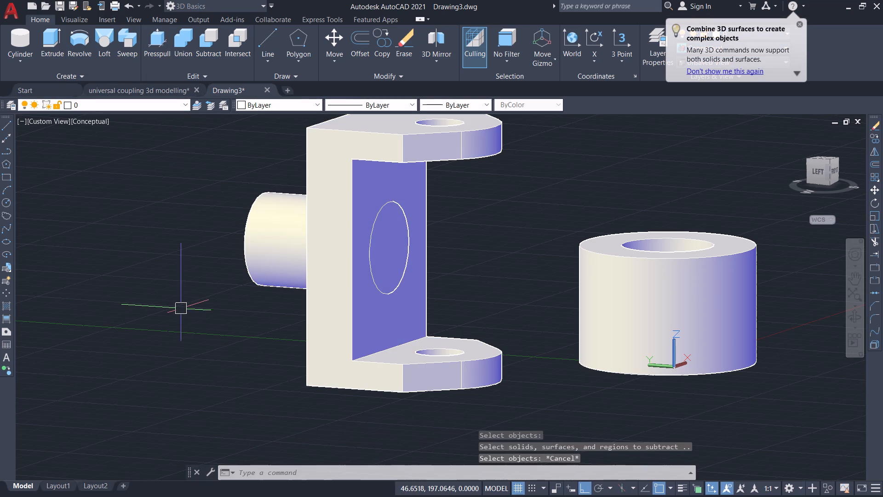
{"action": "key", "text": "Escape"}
Subtract the horizontal cylinder from the fork to cut a round hole through the centre of its web.
{"action": "left_click", "coordinate": [201, 44]}
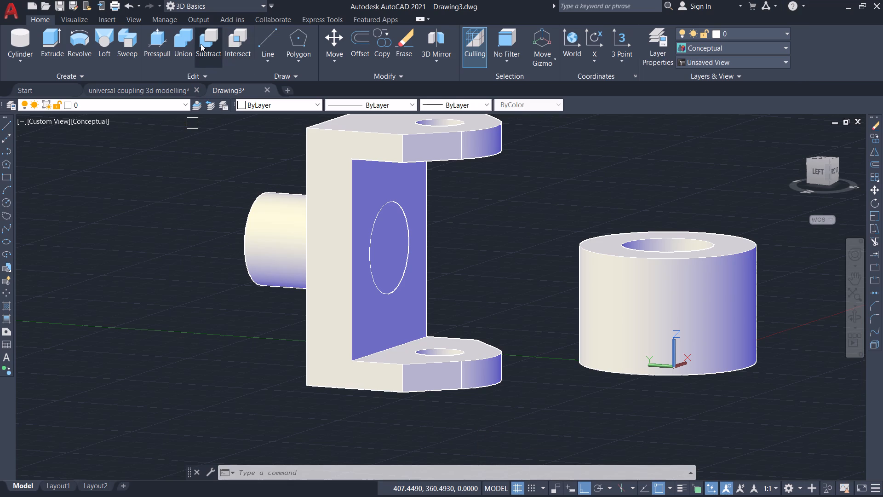
{"action": "left_click", "coordinate": [337, 324]}
{"action": "key", "text": "Return"}
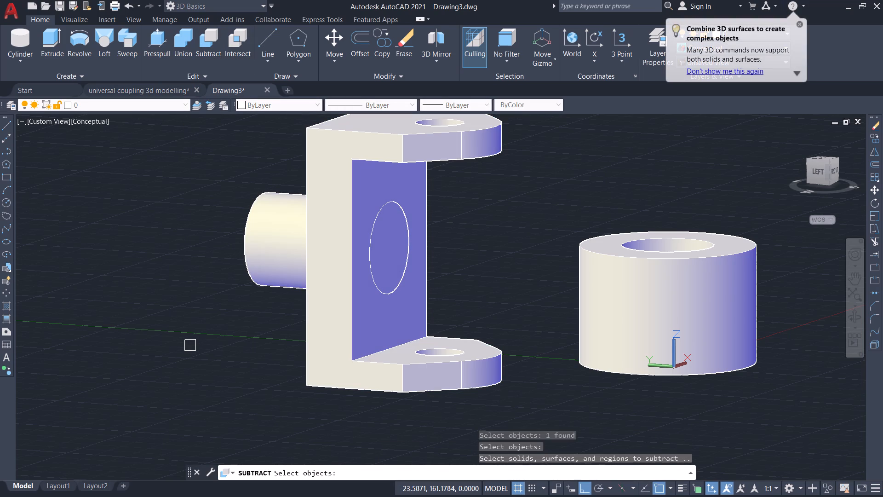
{"action": "left_click", "coordinate": [265, 243]}
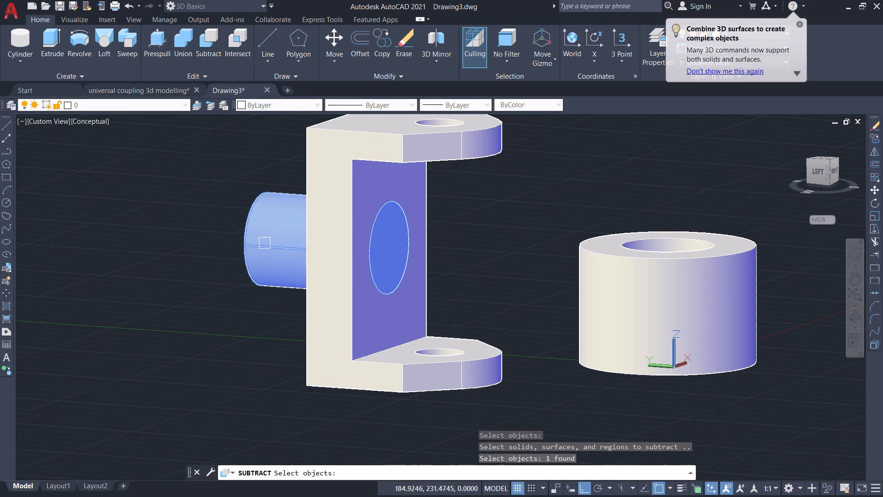
{"action": "key", "text": "Return"}
In the Home view, rotate the upright hollow cylinder in 3D about the Y axis so that its bore lies parallel to the X axis.
{"action": "scroll", "coordinate": [360, 252], "scroll_direction": "down", "scroll_amount": 2}
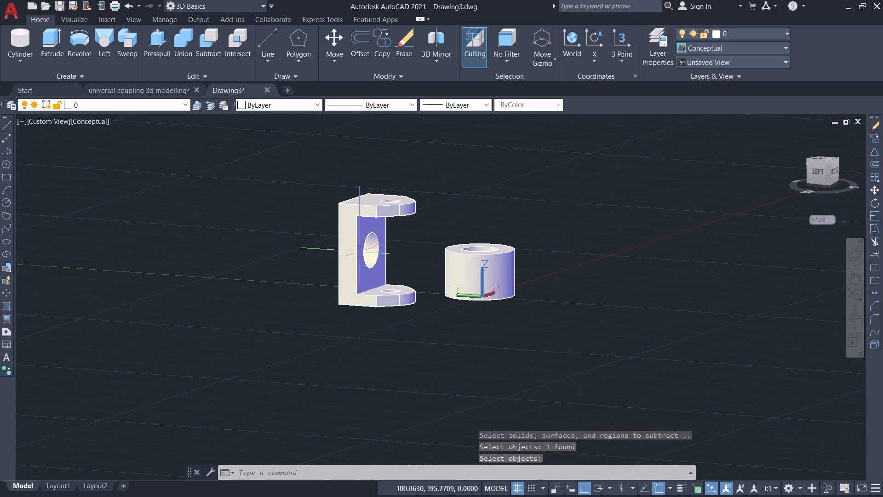
{"action": "scroll", "coordinate": [360, 252], "scroll_direction": "up", "scroll_amount": 1}
{"action": "middle_click_drag", "start_coordinate": [576, 203], "coordinate": [550, 220], "text": "shift"}
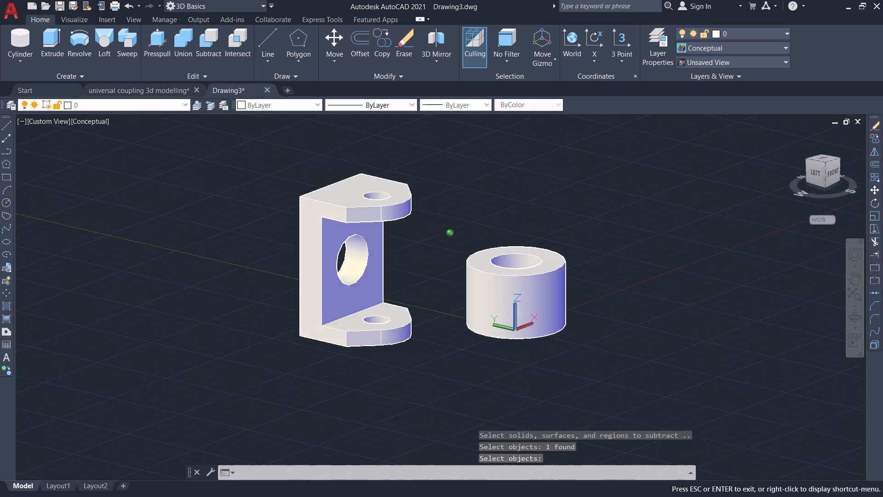
{"action": "middle_click_drag", "start_coordinate": [550, 220], "coordinate": [565, 241], "text": "shift"}
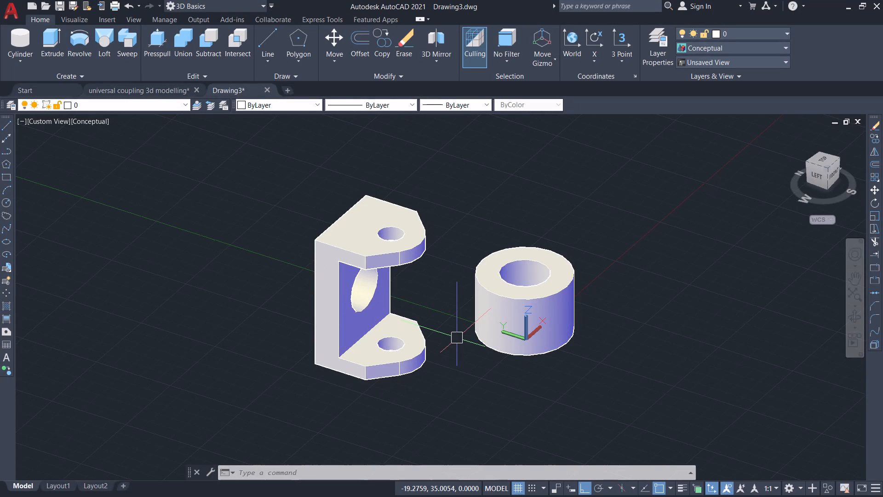
{"action": "key", "text": "3"}
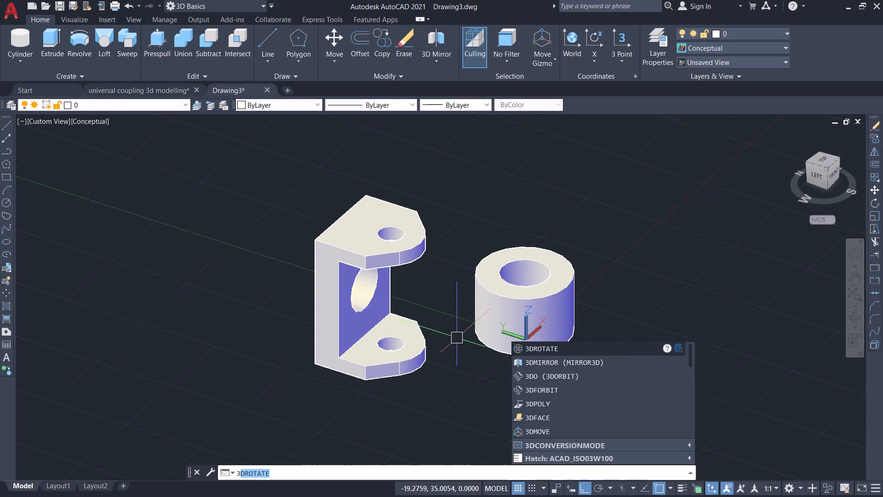
{"action": "key", "text": "Escape"}
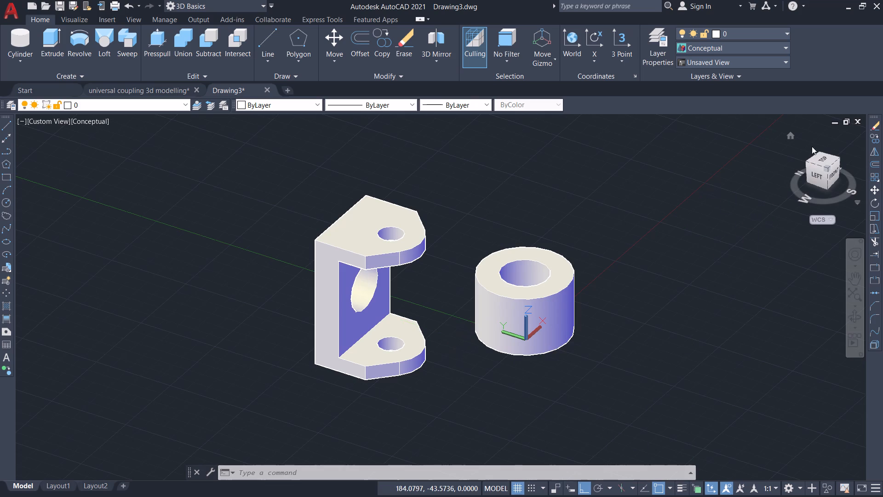
{"action": "left_click", "coordinate": [789, 135]}
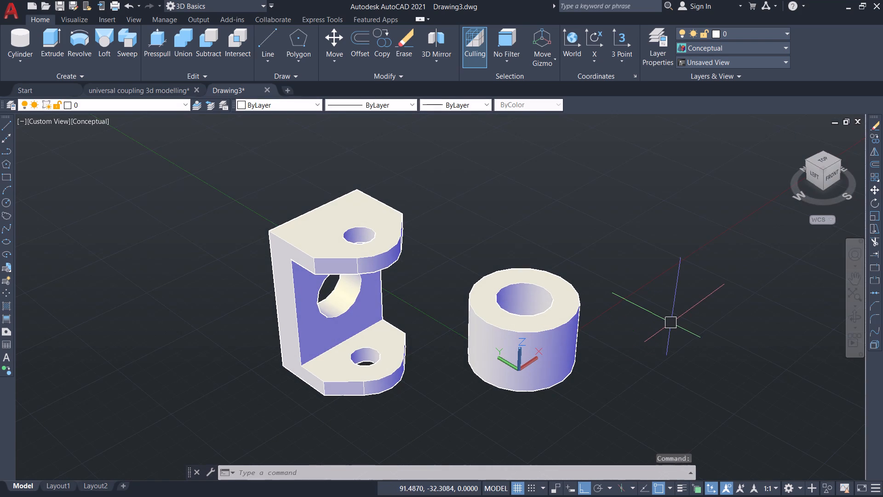
{"action": "type", "text": "3dr"}
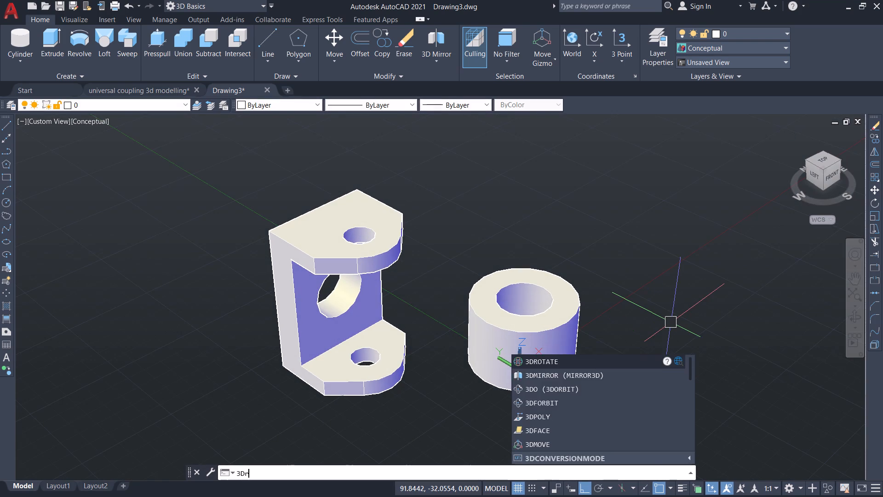
{"action": "key", "text": "Return"}
{"action": "left_click", "coordinate": [560, 339]}
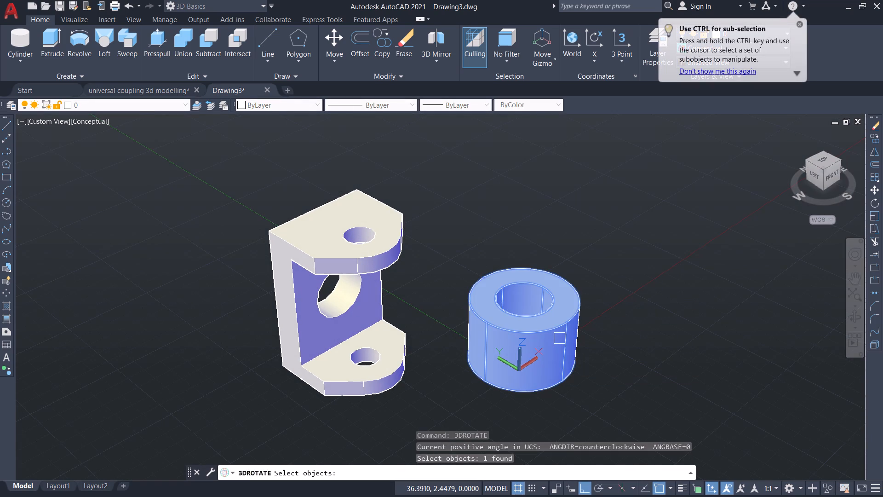
{"action": "key", "text": "Return"}
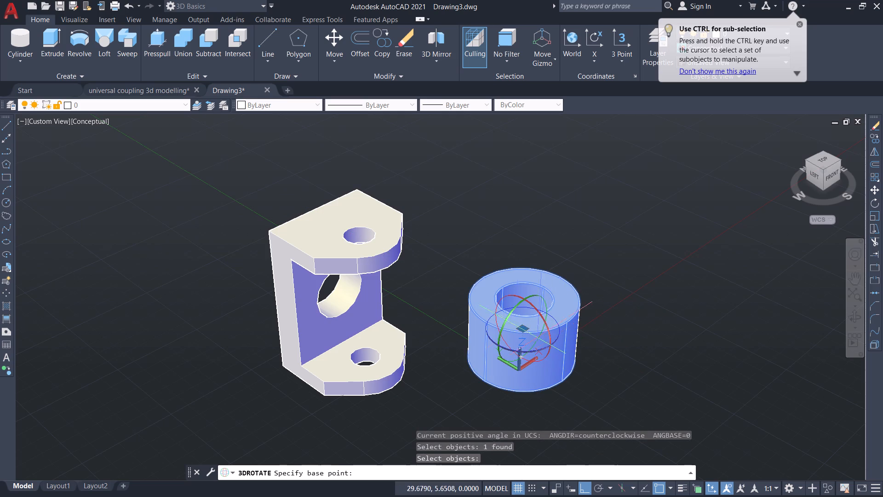
{"action": "left_click", "coordinate": [506, 319]}
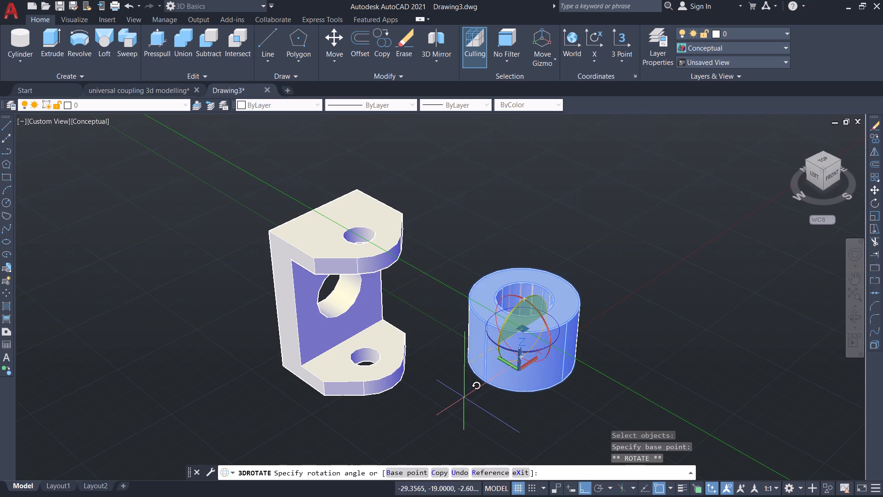
{"action": "left_click", "coordinate": [643, 412]}
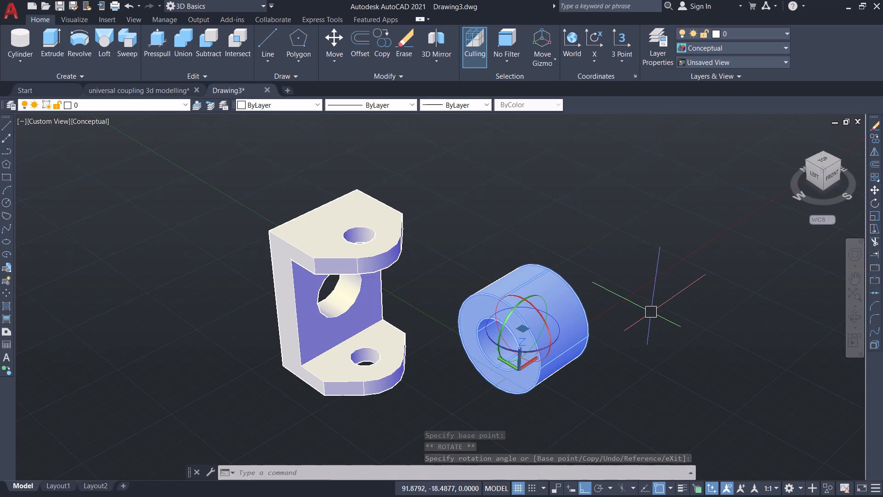
Rotate the hollow cylinder about the X and Z axes so that its bore lies parallel to the Y axis, like the fork's web hole.
{"action": "left_click", "coordinate": [549, 336]}
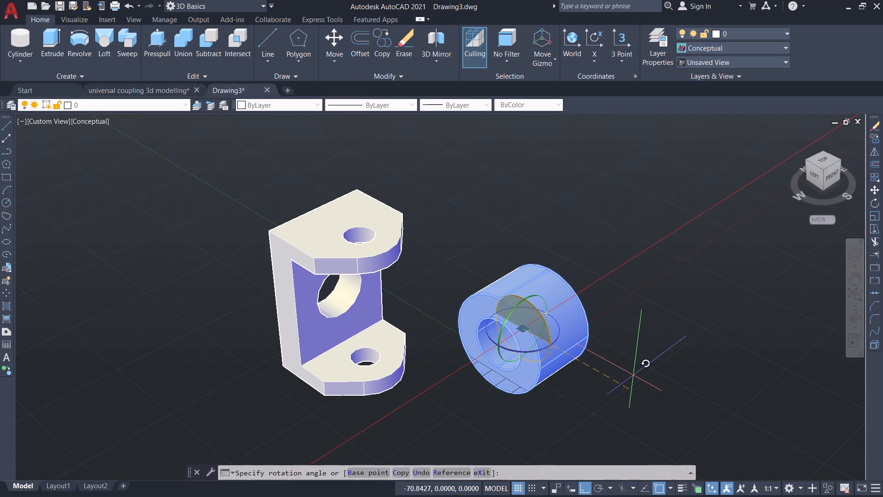
{"action": "left_click", "coordinate": [485, 244]}
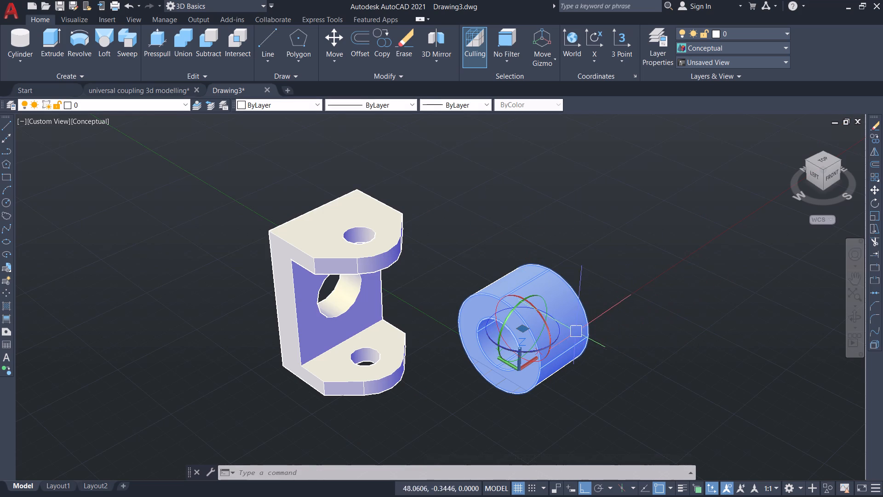
{"action": "left_click", "coordinate": [561, 331]}
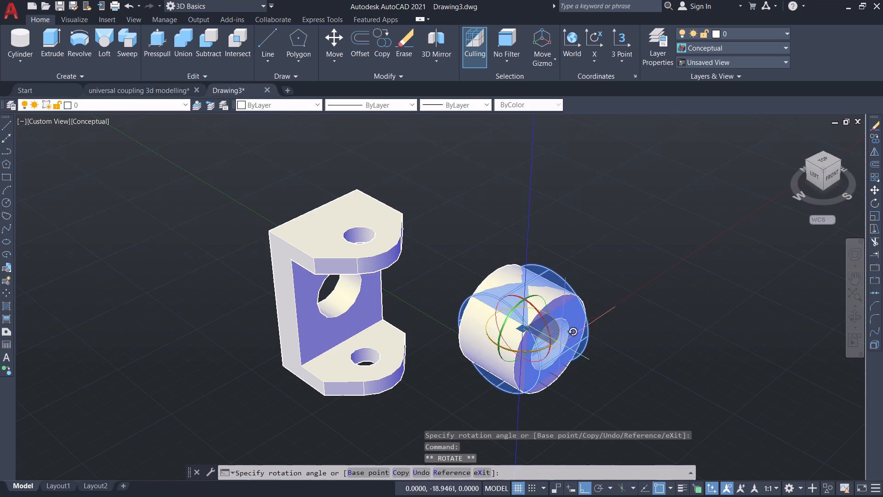
{"action": "left_click", "coordinate": [555, 382]}
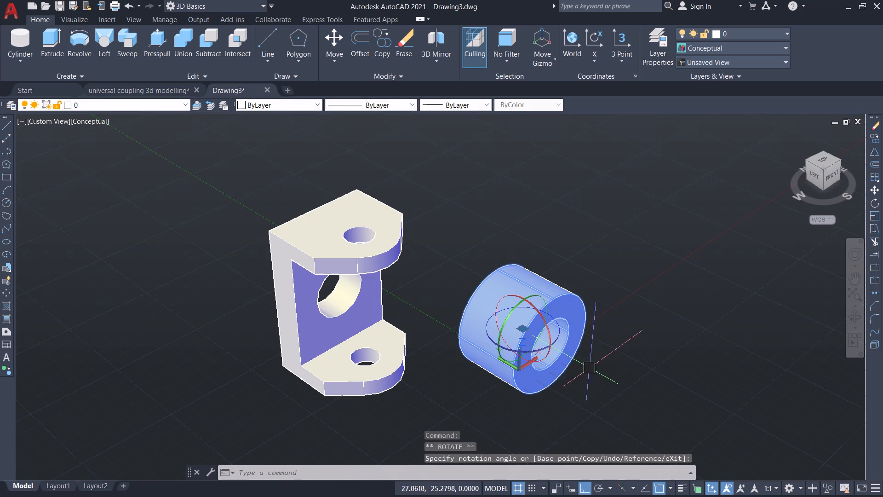
Start another 3D rotation of the hollow cylinder.
{"action": "scroll", "coordinate": [625, 300], "scroll_direction": "down", "scroll_amount": 1}
{"action": "scroll", "coordinate": [625, 300], "scroll_direction": "up", "scroll_amount": 1}
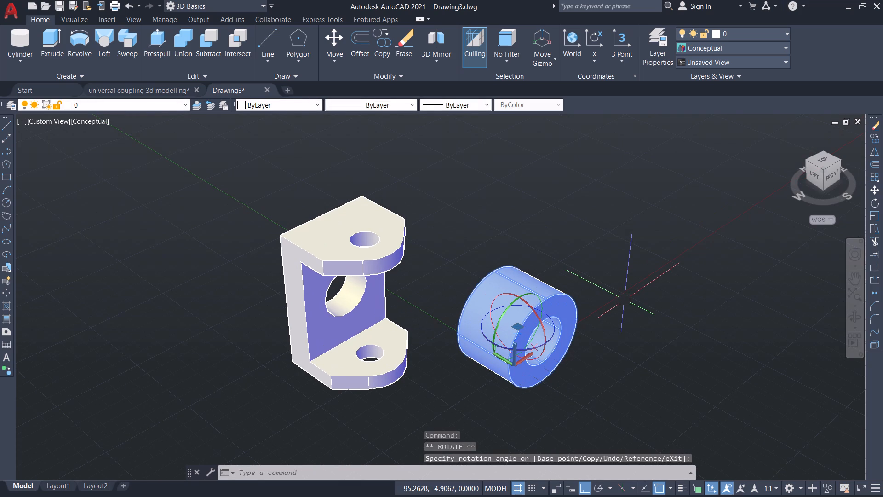
{"action": "key", "text": "Return"}
{"action": "key", "text": "Return"}
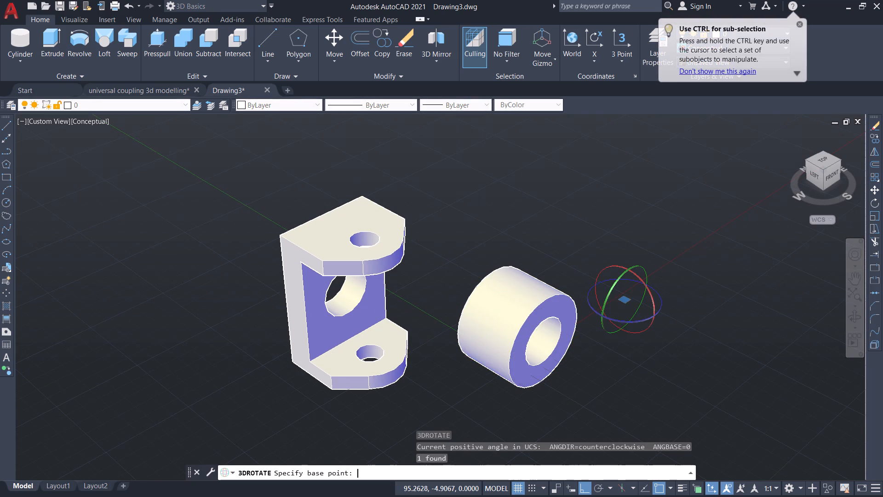
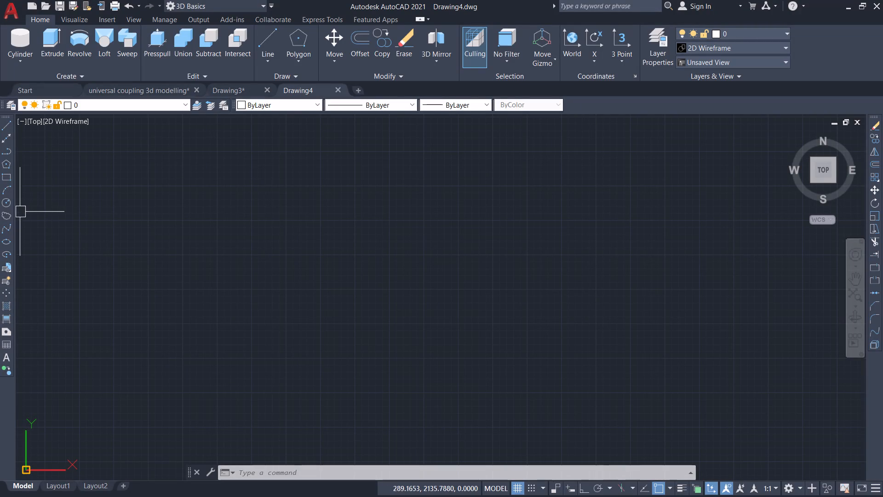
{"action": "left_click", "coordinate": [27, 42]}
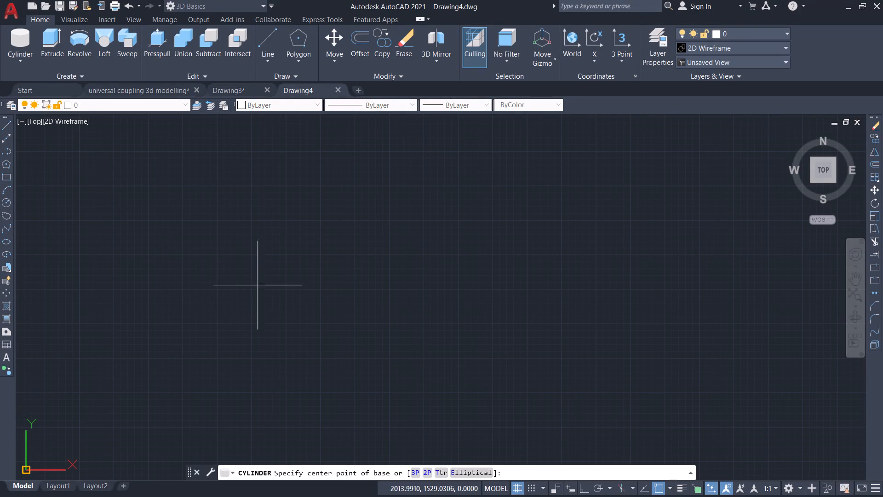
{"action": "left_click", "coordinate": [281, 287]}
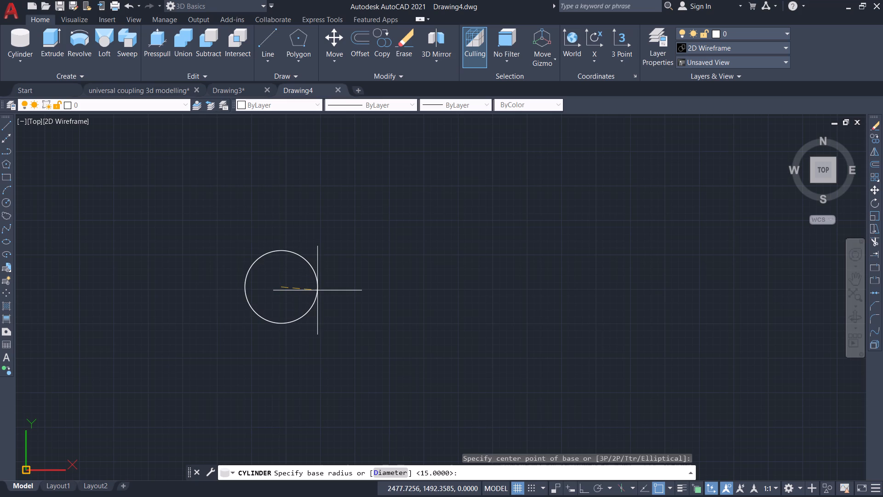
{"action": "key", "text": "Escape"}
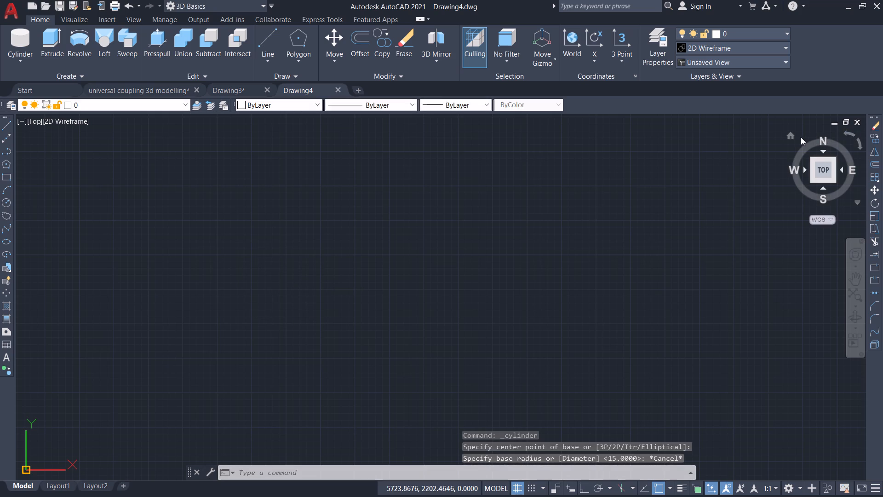
Create a solid cylinder with a base diameter of 25 and a height of 9, near the origin on the XY plane.
{"action": "left_click", "coordinate": [792, 139]}
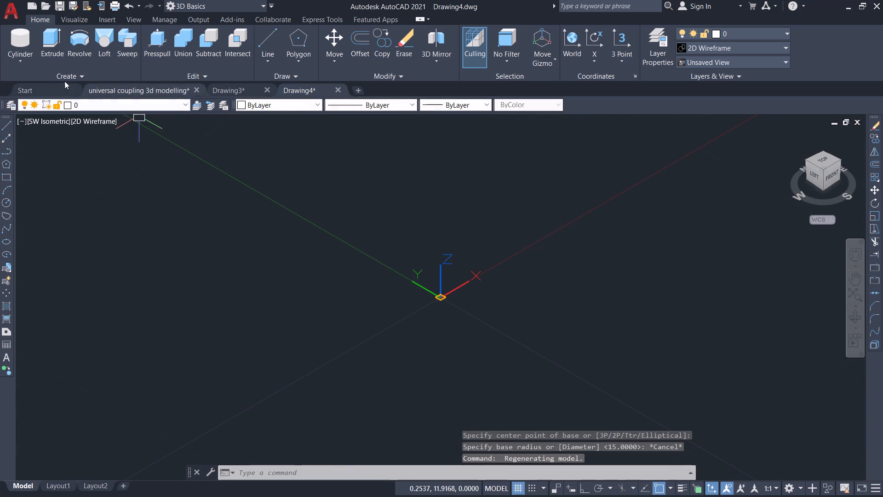
{"action": "left_click", "coordinate": [19, 37]}
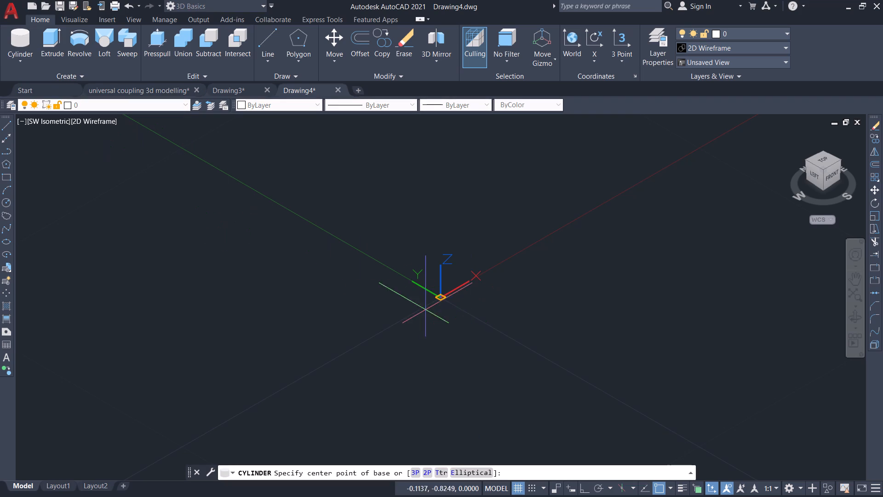
{"action": "left_click", "coordinate": [258, 312]}
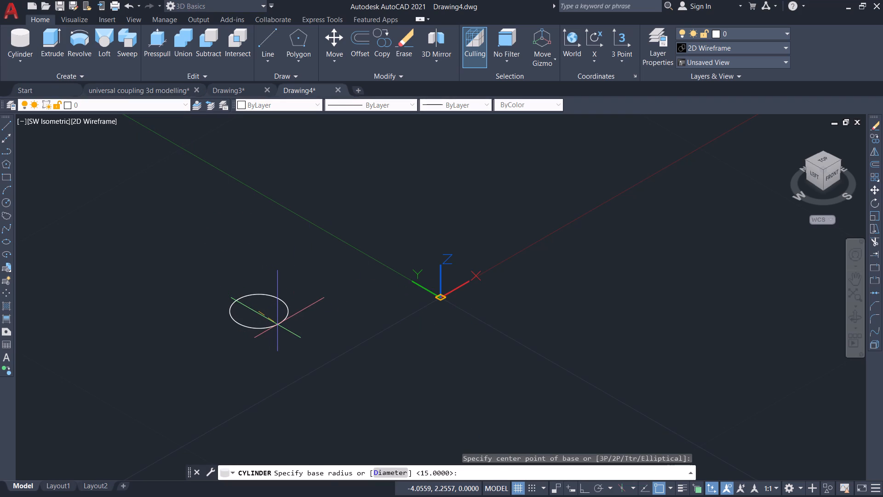
{"action": "key", "text": "d"}
{"action": "key", "text": "Return"}
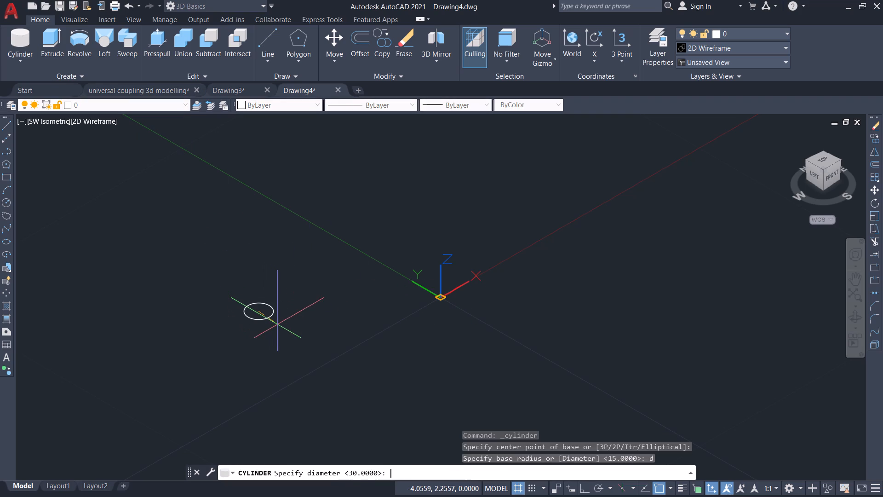
{"action": "type", "text": "25"}
{"action": "key", "text": "Return"}
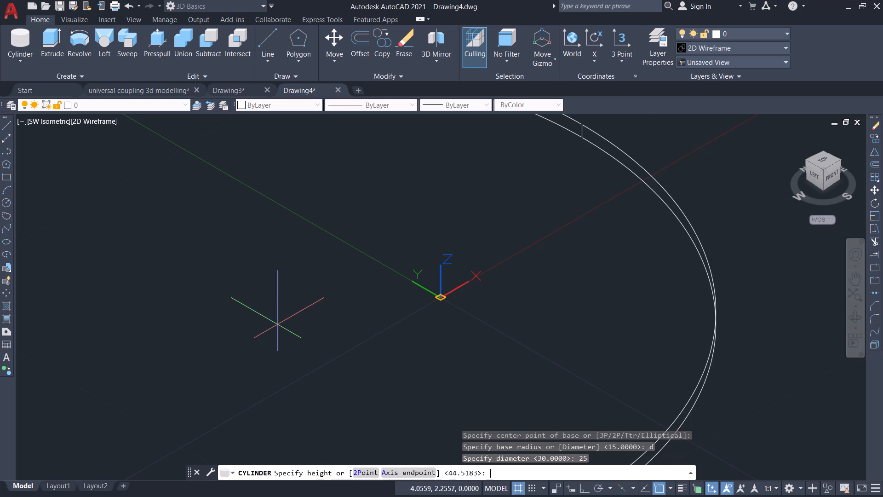
{"action": "scroll", "coordinate": [277, 324], "scroll_direction": "down", "scroll_amount": 2}
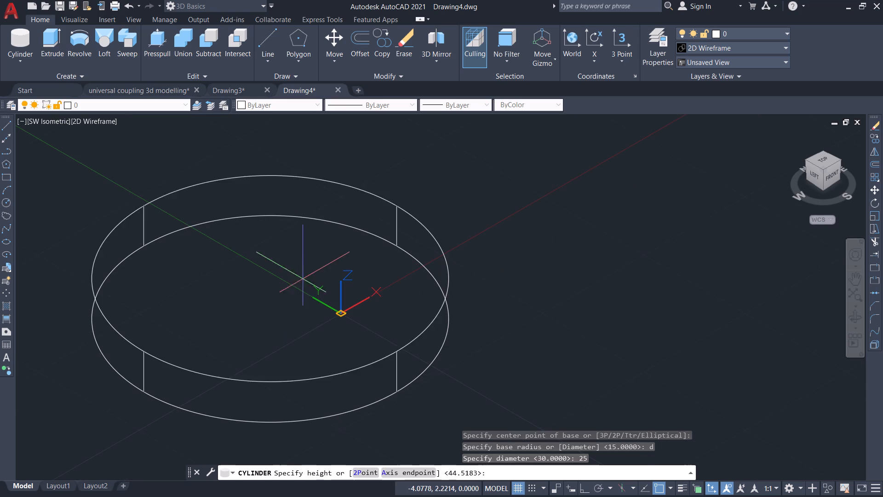
{"action": "key", "text": "9"}
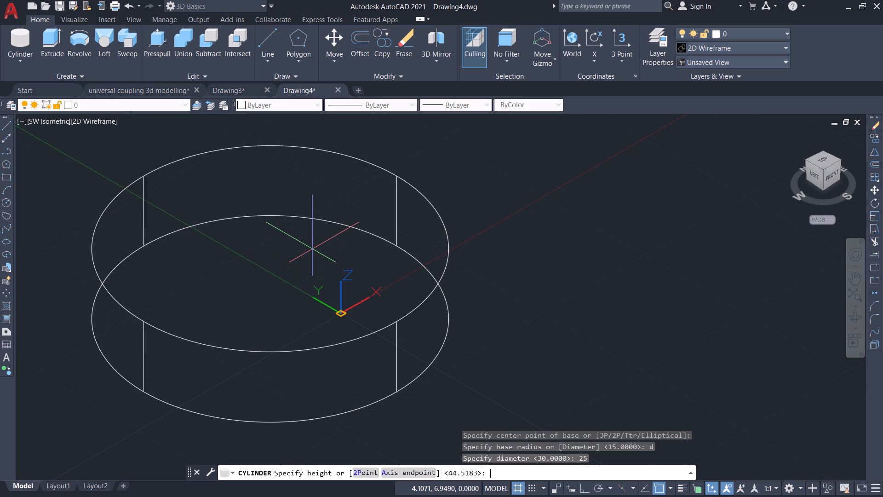
{"action": "key", "text": "Return"}
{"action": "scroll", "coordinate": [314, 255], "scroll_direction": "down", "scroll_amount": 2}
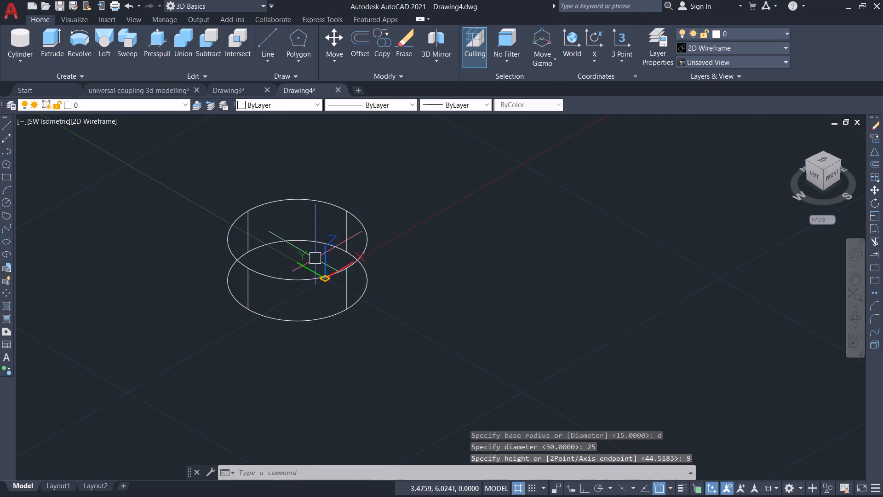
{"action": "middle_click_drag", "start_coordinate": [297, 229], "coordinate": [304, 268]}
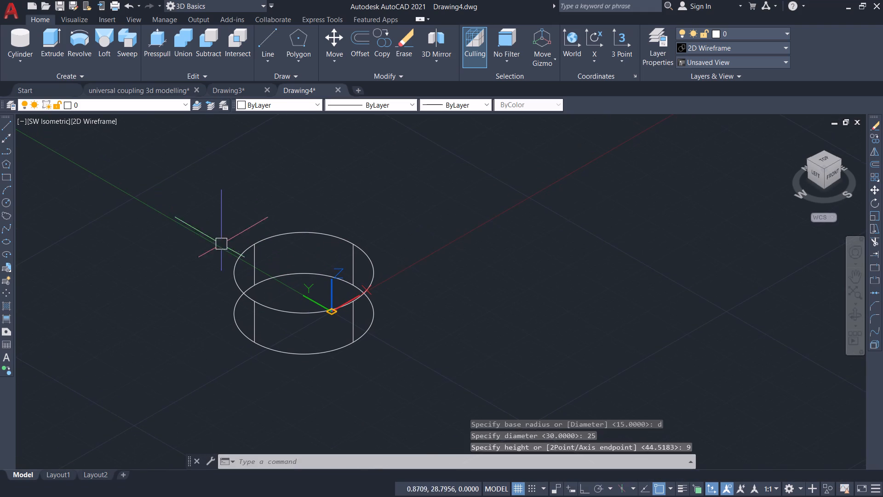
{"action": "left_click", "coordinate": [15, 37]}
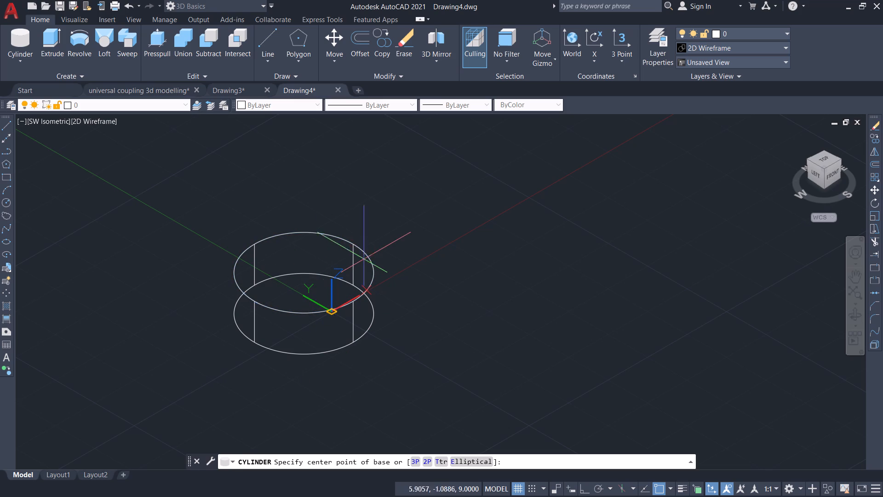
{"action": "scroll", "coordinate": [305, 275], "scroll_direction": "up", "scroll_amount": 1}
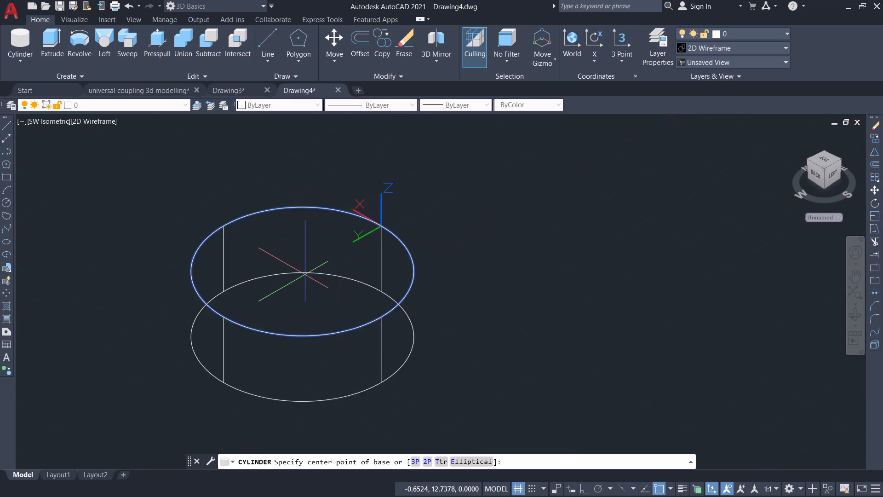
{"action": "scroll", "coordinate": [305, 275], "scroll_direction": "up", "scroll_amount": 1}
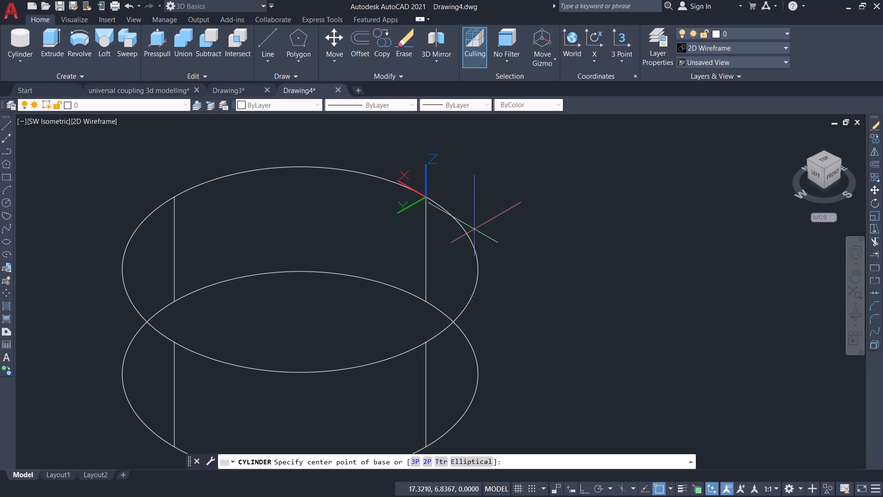
Draw a circle of diameter 4 centred on the cylinder's bottom face.
{"action": "left_click", "coordinate": [4, 203]}
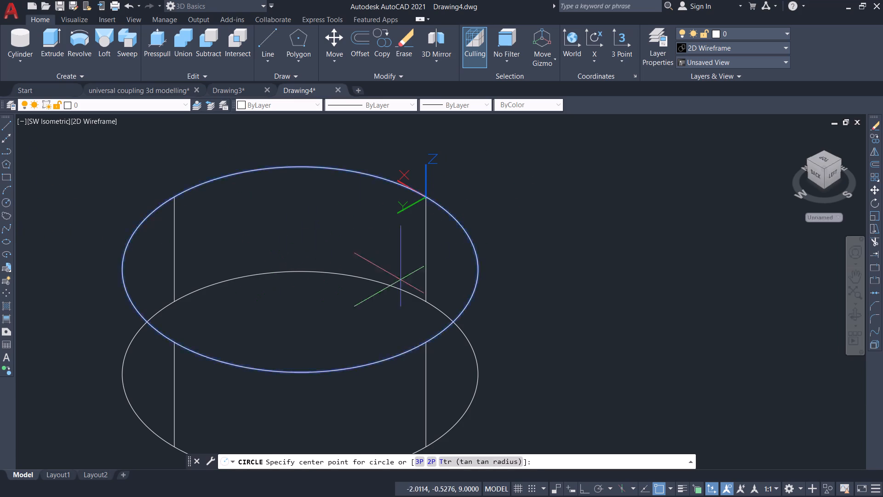
{"action": "scroll", "coordinate": [304, 333], "scroll_direction": "down", "scroll_amount": 2}
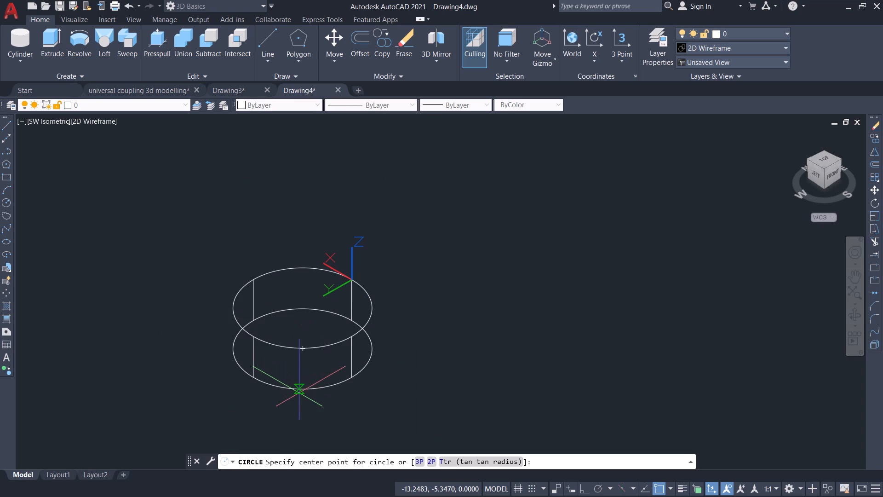
{"action": "left_click", "coordinate": [304, 351]}
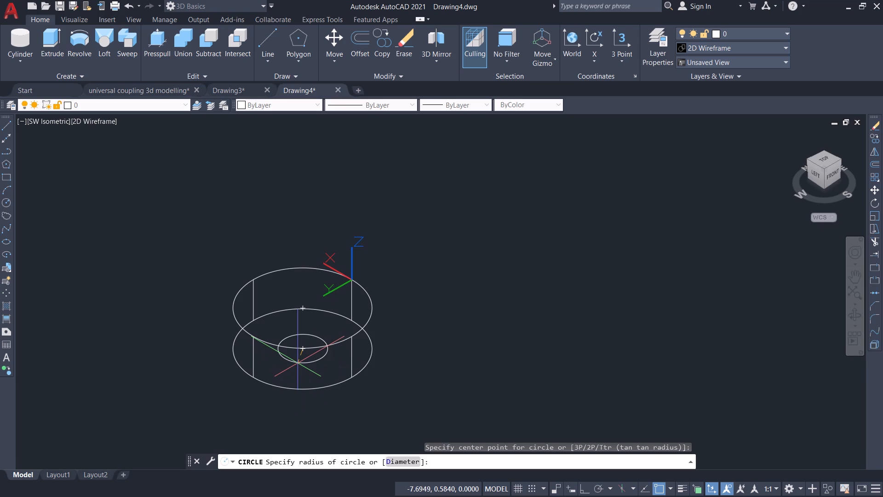
{"action": "key", "text": "d"}
{"action": "key", "text": "Return"}
{"action": "key", "text": "4"}
{"action": "key", "text": "Return"}
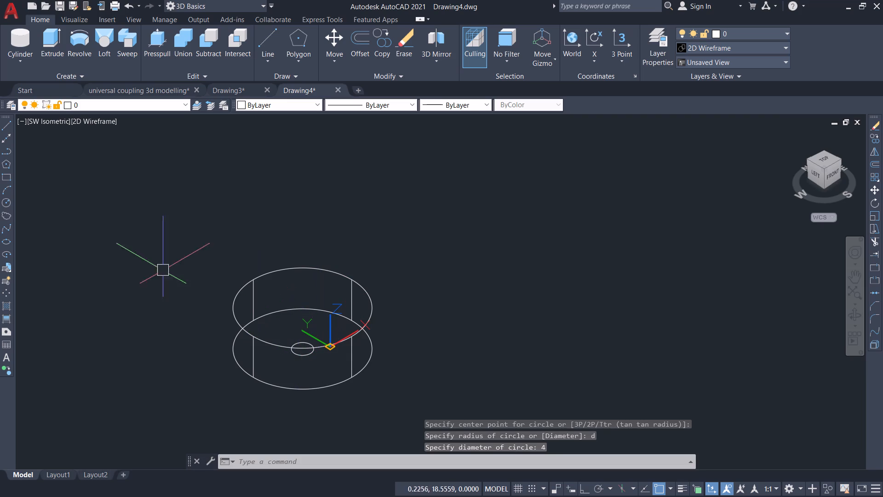
Extrude the small circle at the base centre upward through the cylinder as a solid.
{"action": "left_click", "coordinate": [50, 40]}
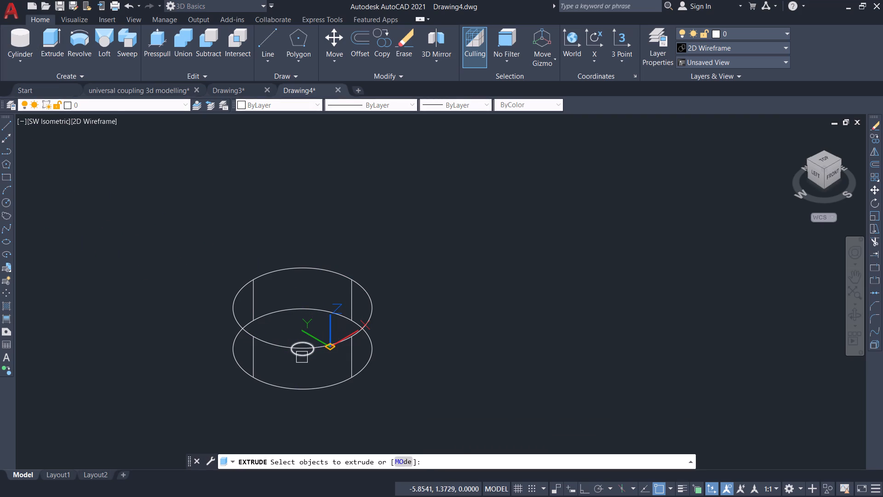
{"action": "left_click", "coordinate": [302, 357]}
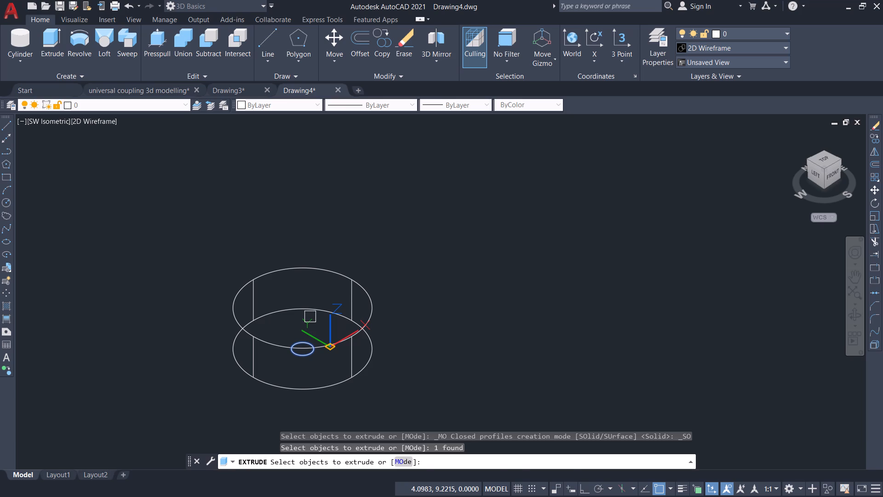
{"action": "key", "text": "Return"}
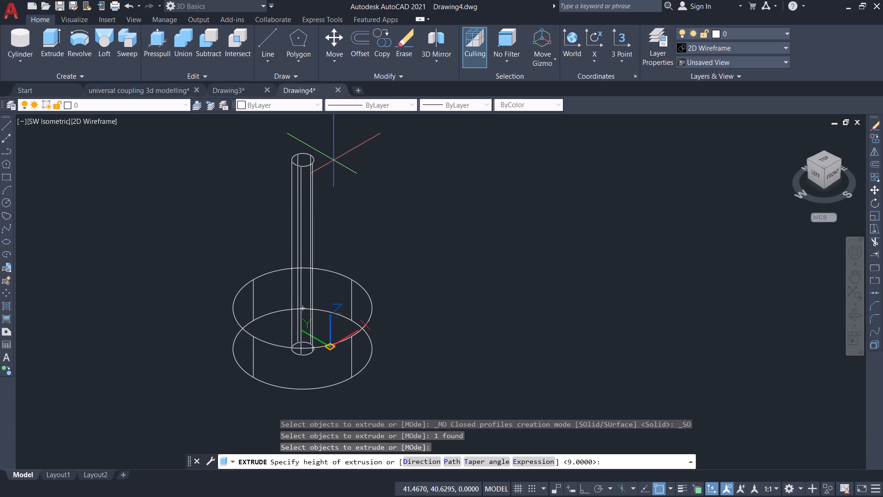
{"action": "scroll", "coordinate": [333, 160], "scroll_direction": "down", "scroll_amount": 1}
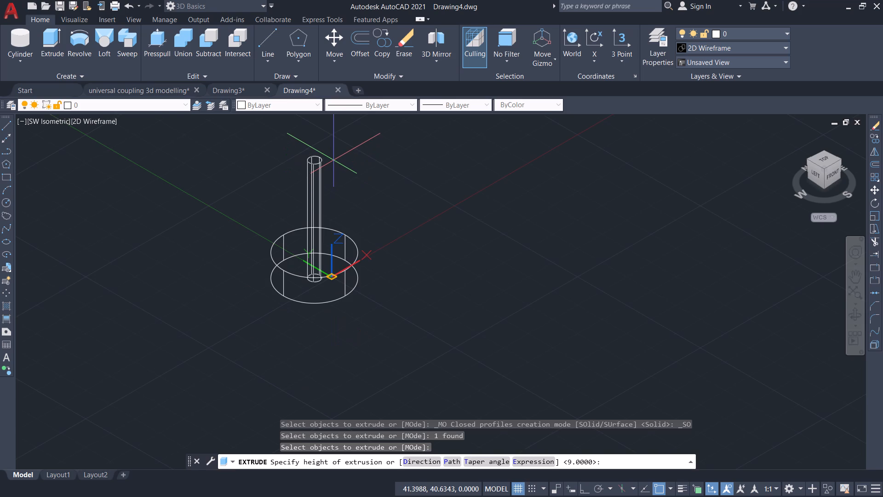
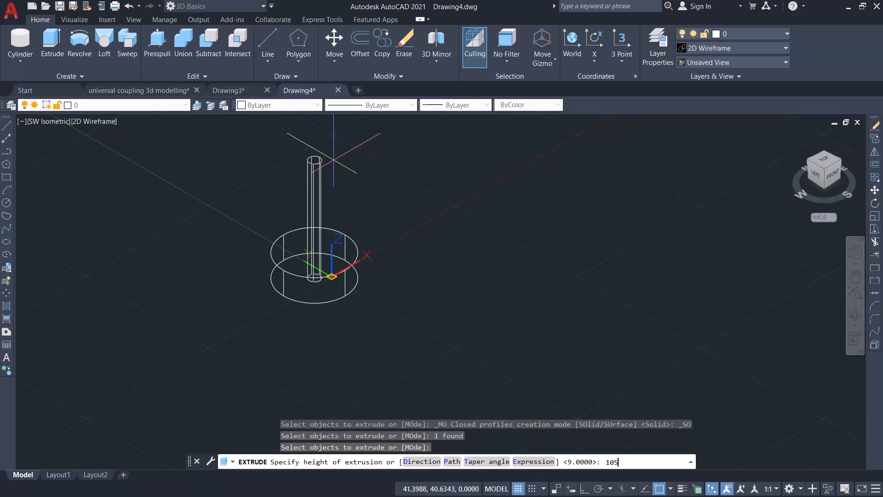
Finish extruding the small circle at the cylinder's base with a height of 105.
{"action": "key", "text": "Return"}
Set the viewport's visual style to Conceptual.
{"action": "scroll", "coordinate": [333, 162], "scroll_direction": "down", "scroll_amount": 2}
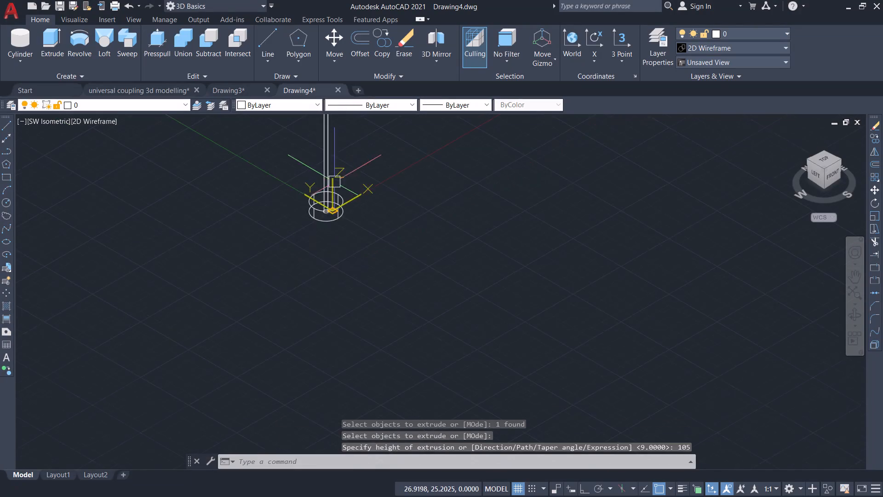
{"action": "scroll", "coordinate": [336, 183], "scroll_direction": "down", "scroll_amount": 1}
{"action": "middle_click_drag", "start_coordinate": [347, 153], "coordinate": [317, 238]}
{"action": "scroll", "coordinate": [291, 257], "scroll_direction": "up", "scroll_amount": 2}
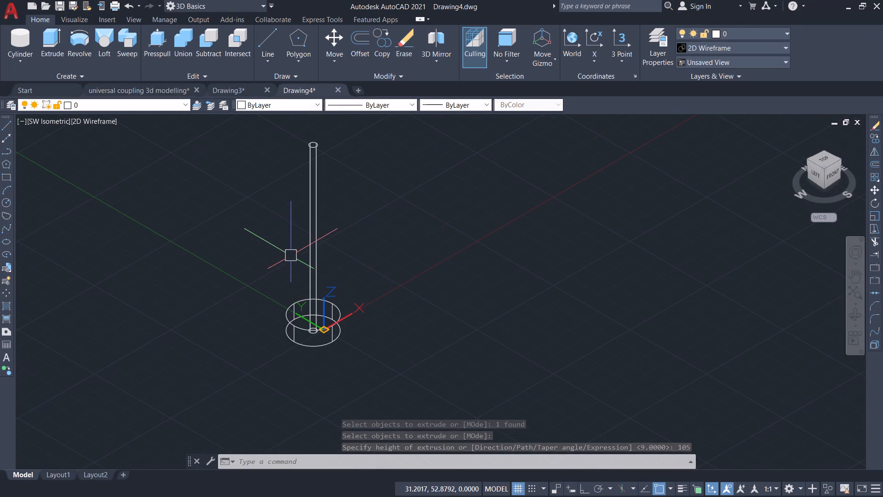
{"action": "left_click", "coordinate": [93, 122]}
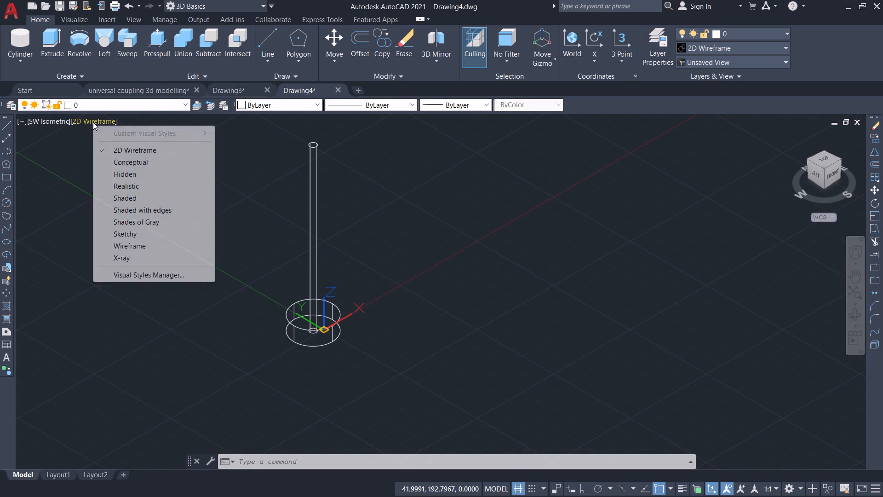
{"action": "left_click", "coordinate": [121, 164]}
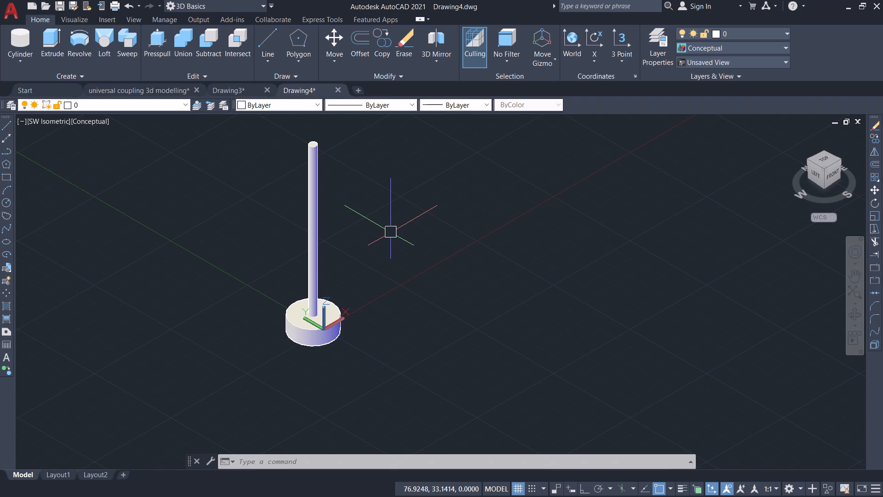
Undo the visual style change, the small circle's extrusion and the small circle itself, leaving only the base cylinder.
{"action": "key", "text": "ctrl+z"}
{"action": "key", "text": "ctrl+z"}
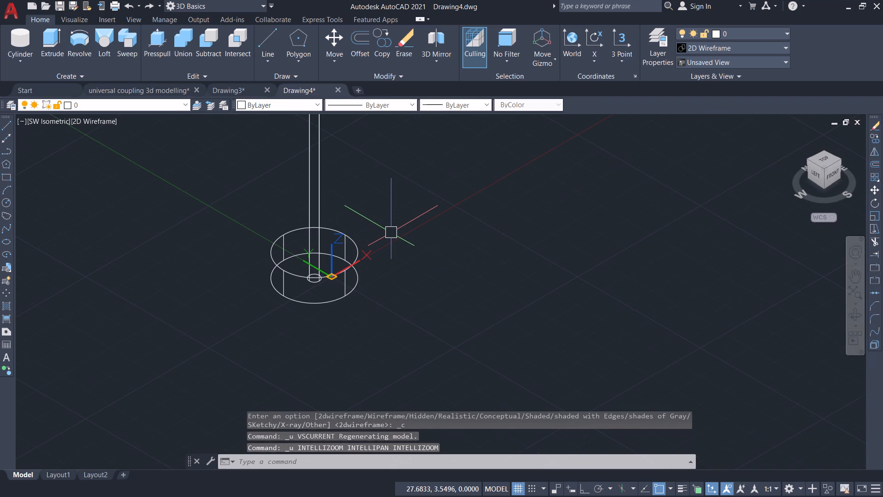
{"action": "key", "text": "ctrl+z"}
{"action": "key", "text": "ctrl+z"}
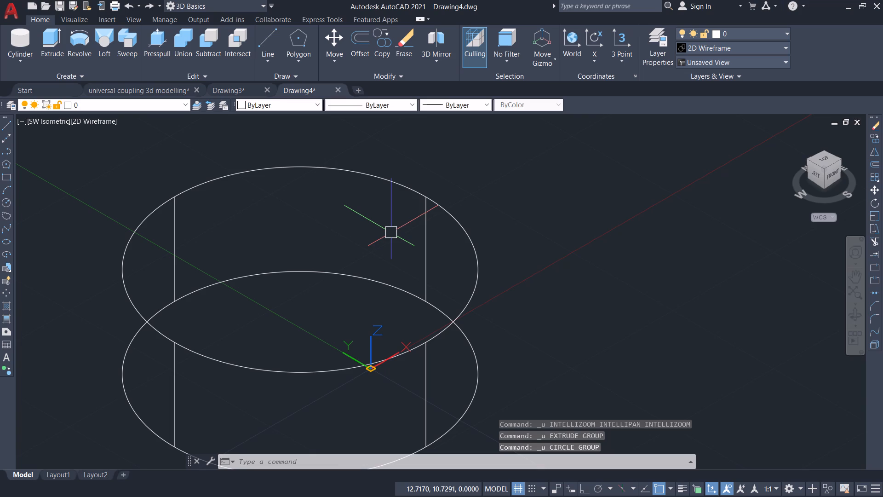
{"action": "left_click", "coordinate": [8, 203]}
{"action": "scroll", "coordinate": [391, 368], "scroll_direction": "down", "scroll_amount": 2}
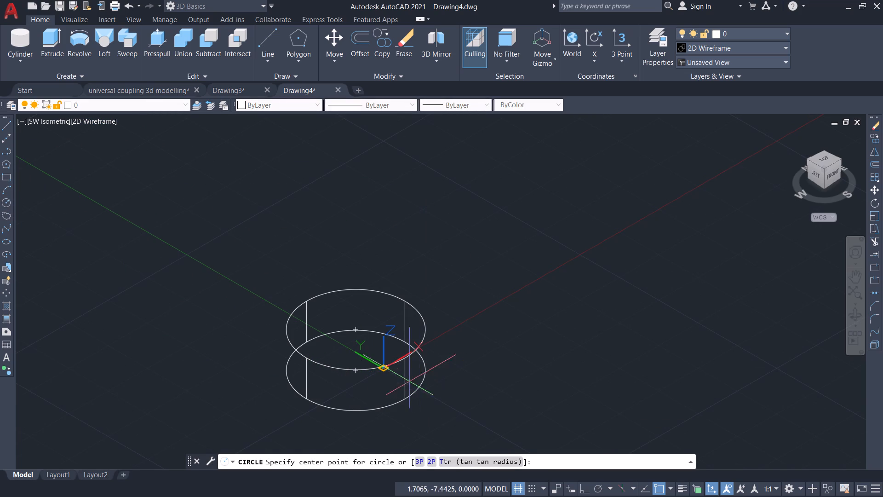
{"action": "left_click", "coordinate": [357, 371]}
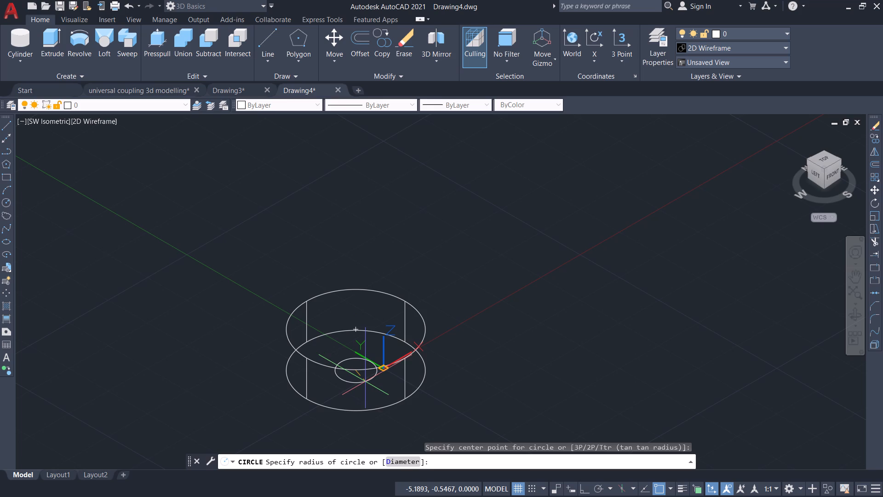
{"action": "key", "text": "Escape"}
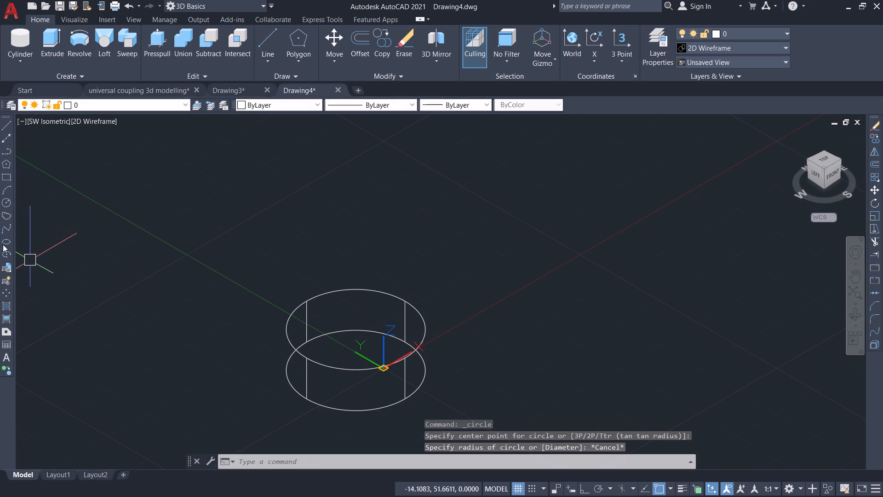
Draw a circle of diameter 16 centred on the cylinder's bottom face.
{"action": "left_click", "coordinate": [4, 205]}
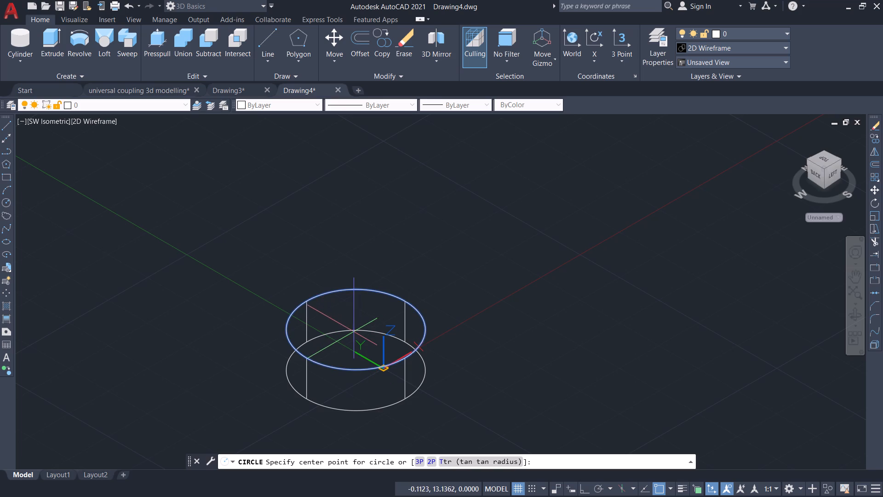
{"action": "left_click", "coordinate": [352, 370]}
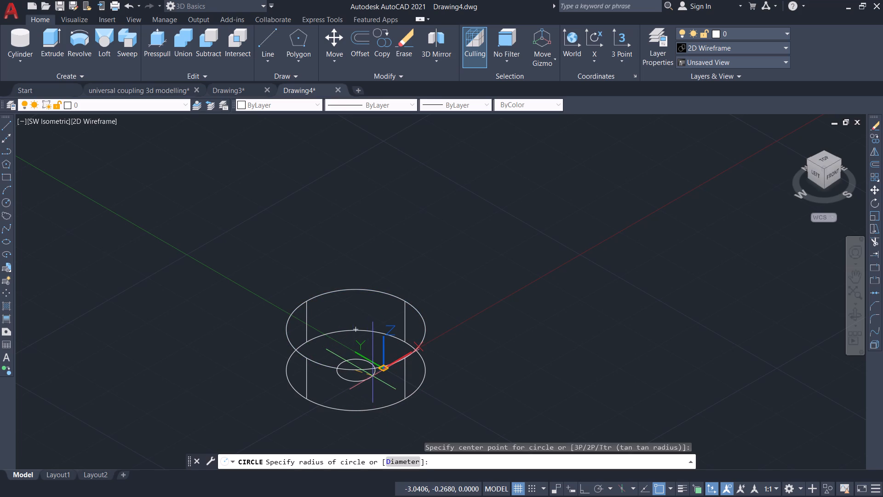
{"action": "key", "text": "d"}
{"action": "key", "text": "Return"}
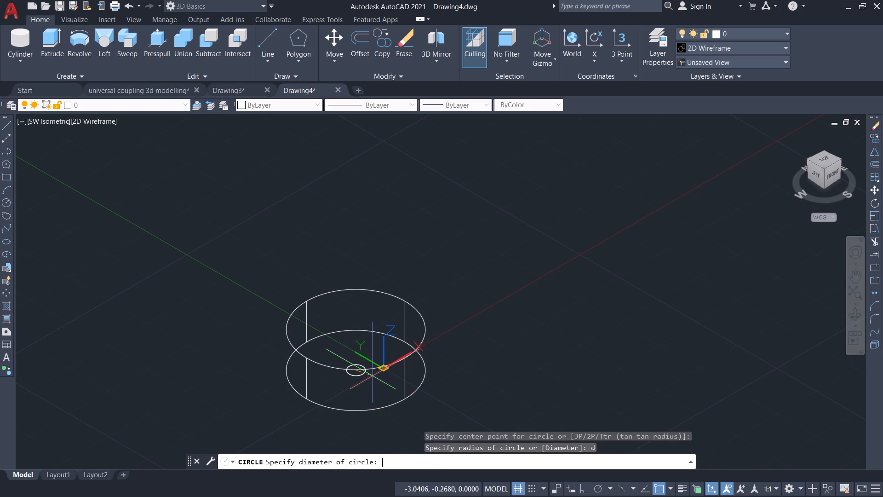
{"action": "type", "text": "16"}
{"action": "key", "text": "Return"}
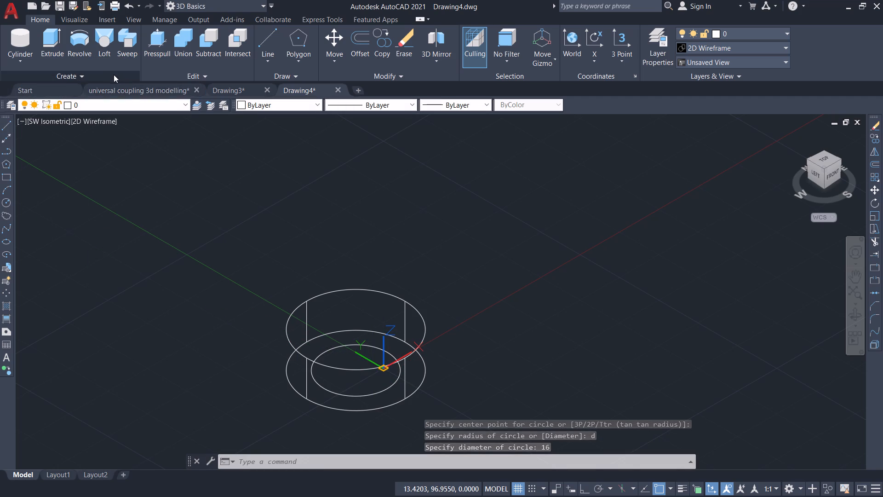
Extrude the 16-diameter circle upward as a solid to a height of 105.
{"action": "left_click", "coordinate": [51, 45]}
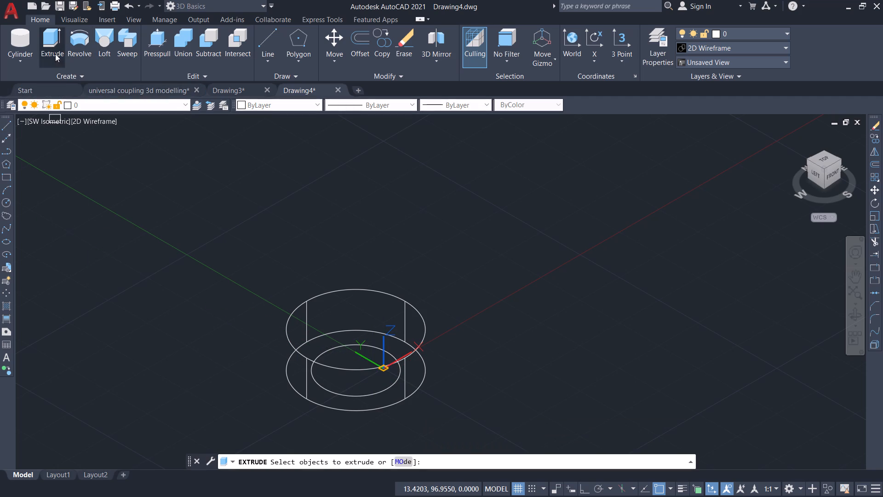
{"action": "left_click", "coordinate": [350, 395]}
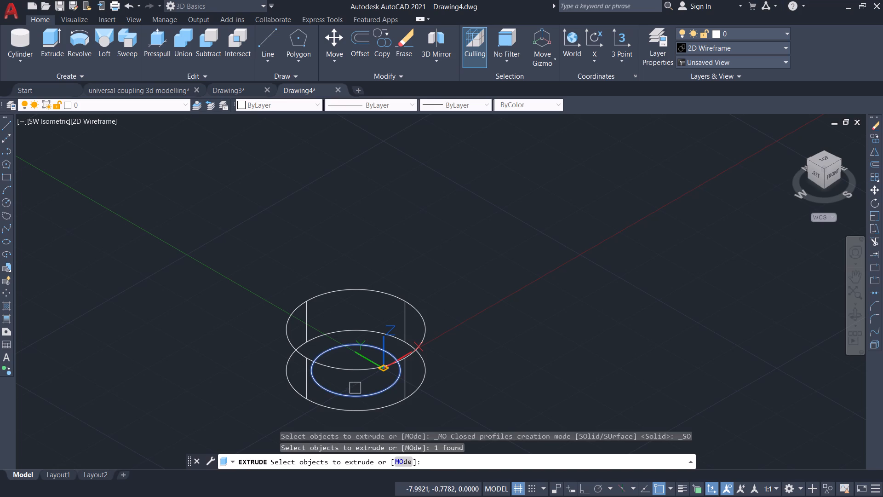
{"action": "key", "text": "Return"}
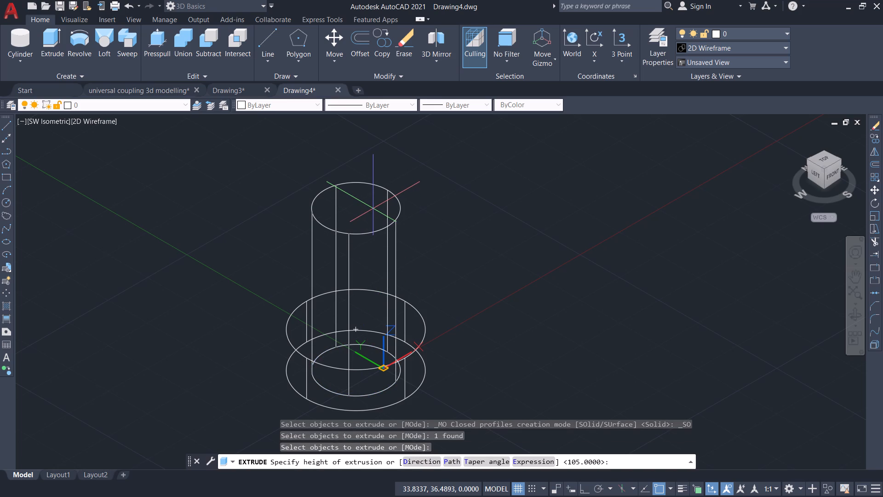
{"action": "type", "text": "105"}
{"action": "key", "text": "Return"}
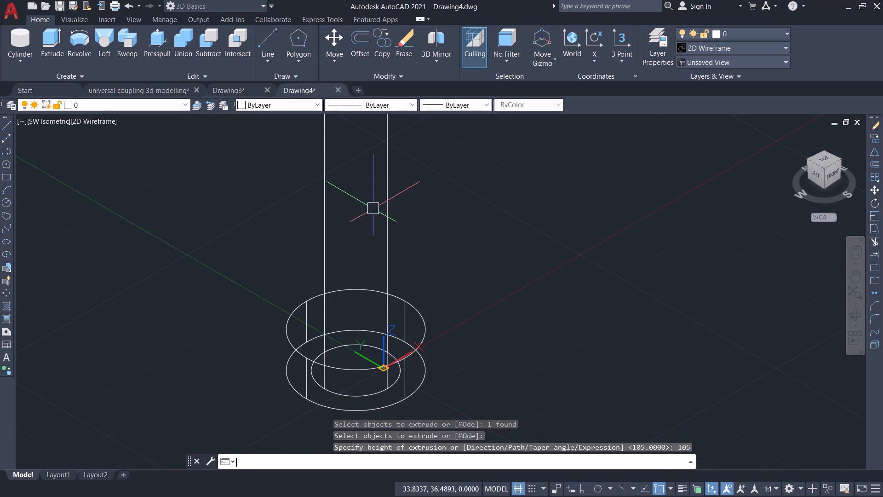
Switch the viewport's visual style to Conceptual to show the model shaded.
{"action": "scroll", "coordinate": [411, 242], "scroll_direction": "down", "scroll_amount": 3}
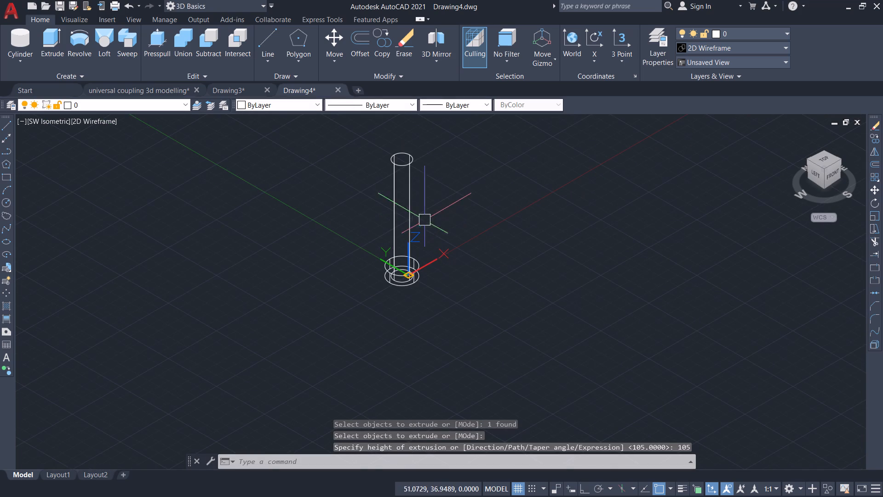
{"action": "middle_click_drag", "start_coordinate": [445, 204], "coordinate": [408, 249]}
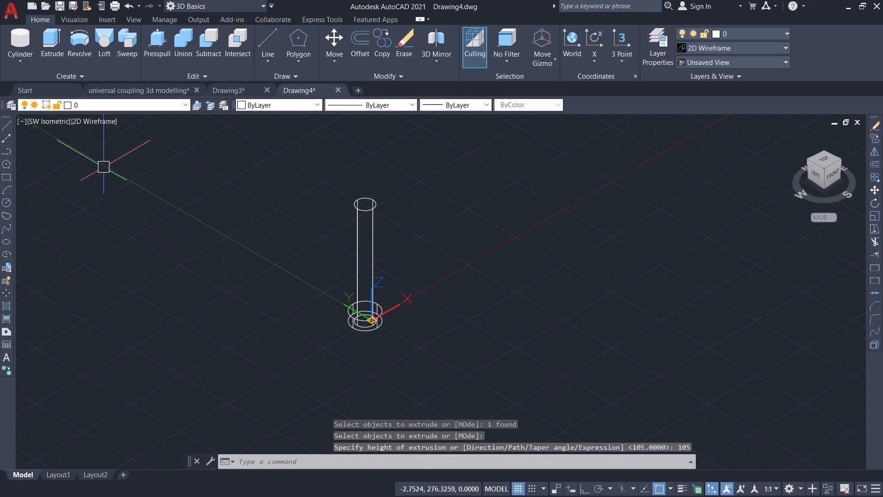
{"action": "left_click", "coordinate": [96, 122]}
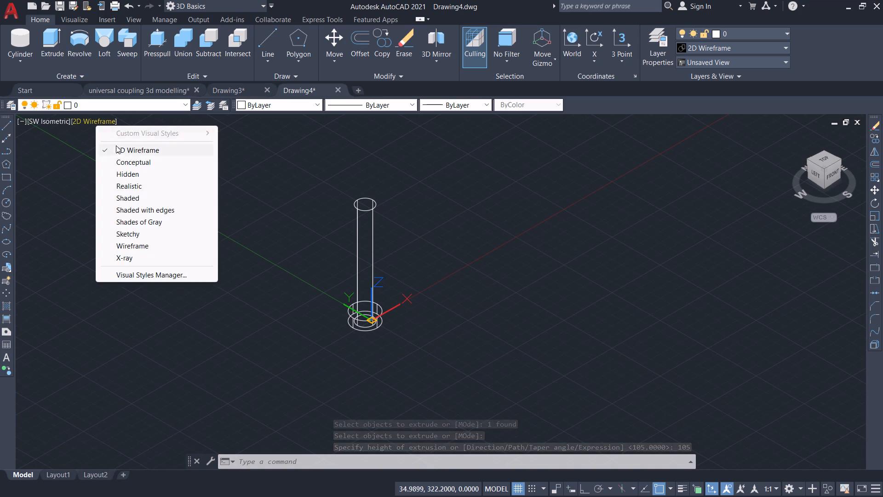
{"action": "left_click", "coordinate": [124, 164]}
Move the base cylinder and the tall shaft together away from the origin, roughly along the X axis.
{"action": "scroll", "coordinate": [408, 239], "scroll_direction": "down", "scroll_amount": 2}
{"action": "scroll", "coordinate": [396, 243], "scroll_direction": "up", "scroll_amount": 1}
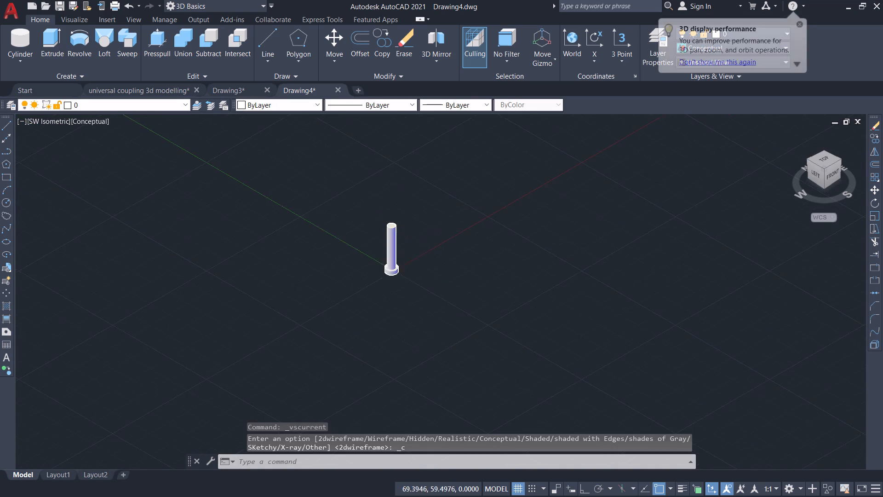
{"action": "scroll", "coordinate": [394, 243], "scroll_direction": "up", "scroll_amount": 3}
{"action": "scroll", "coordinate": [422, 299], "scroll_direction": "up", "scroll_amount": 2}
{"action": "scroll", "coordinate": [422, 299], "scroll_direction": "down", "scroll_amount": 2}
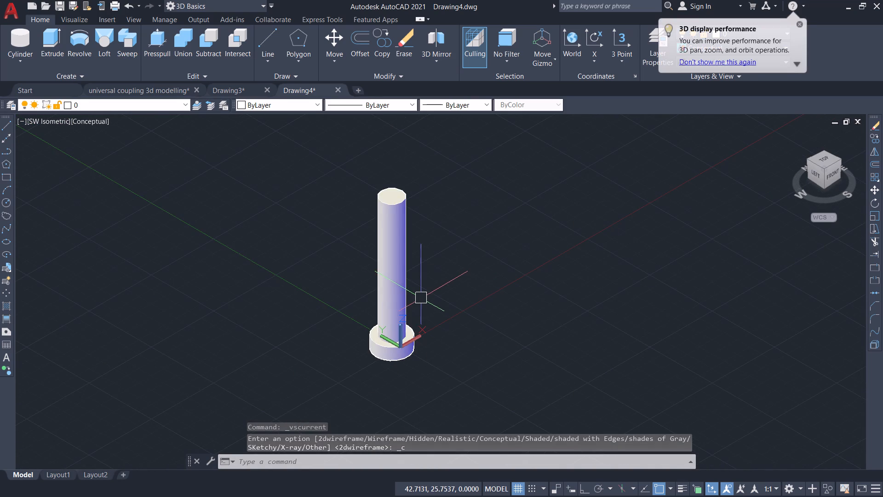
{"action": "left_click", "coordinate": [288, 162]}
{"action": "left_click", "coordinate": [471, 375]}
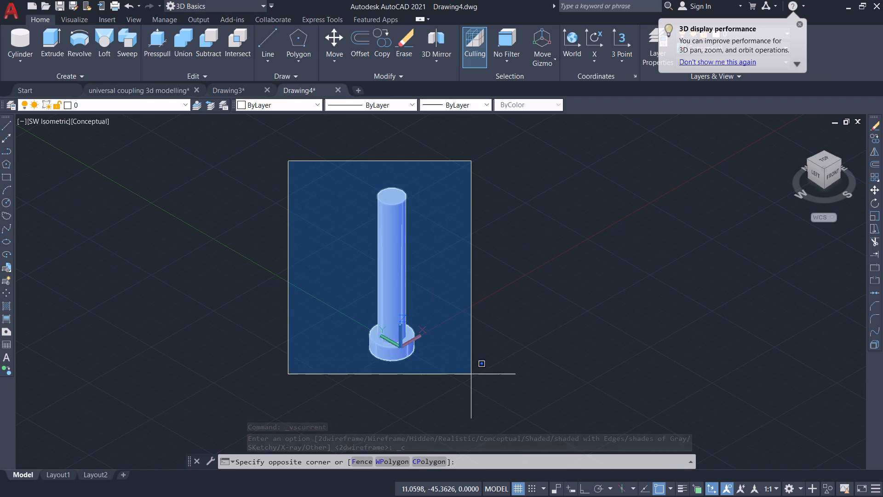
{"action": "key", "text": "m"}
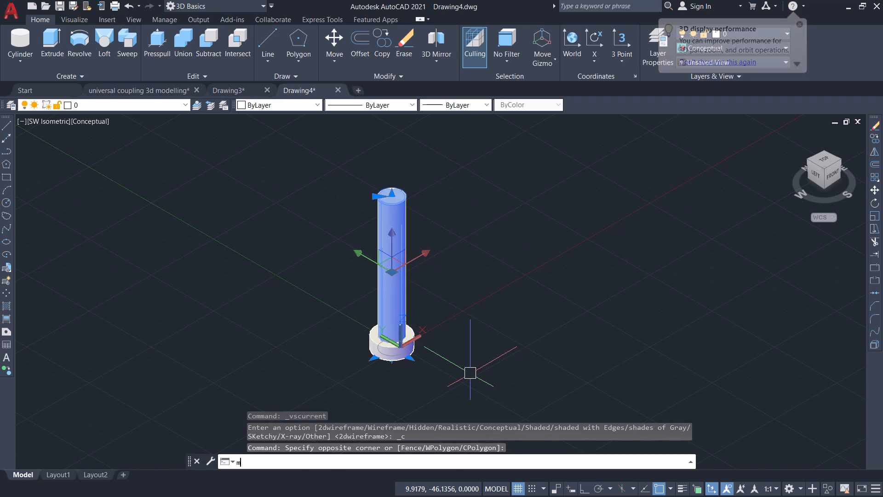
{"action": "key", "text": "Return"}
{"action": "left_click", "coordinate": [392, 361]}
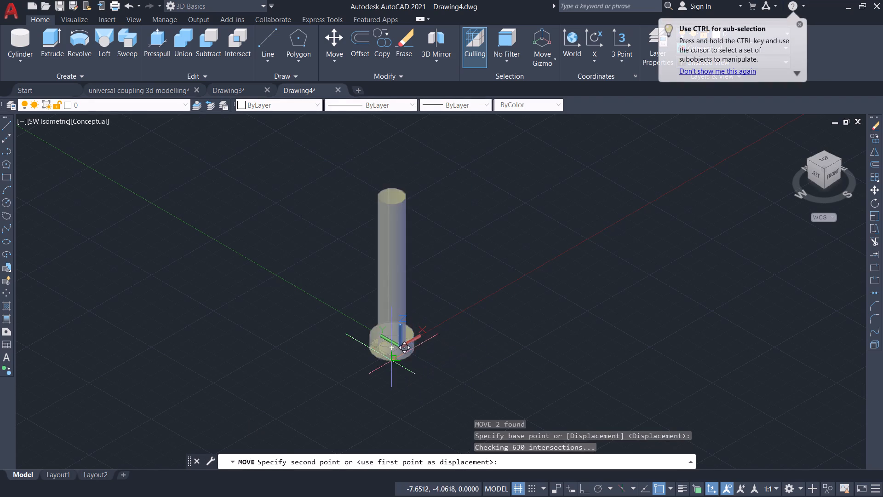
{"action": "left_click", "coordinate": [553, 290]}
Examine the relocated shaft and its base collar in the shaded view.
{"action": "scroll", "coordinate": [632, 302], "scroll_direction": "down", "scroll_amount": 1}
{"action": "middle_click_drag", "start_coordinate": [623, 295], "coordinate": [502, 371]}
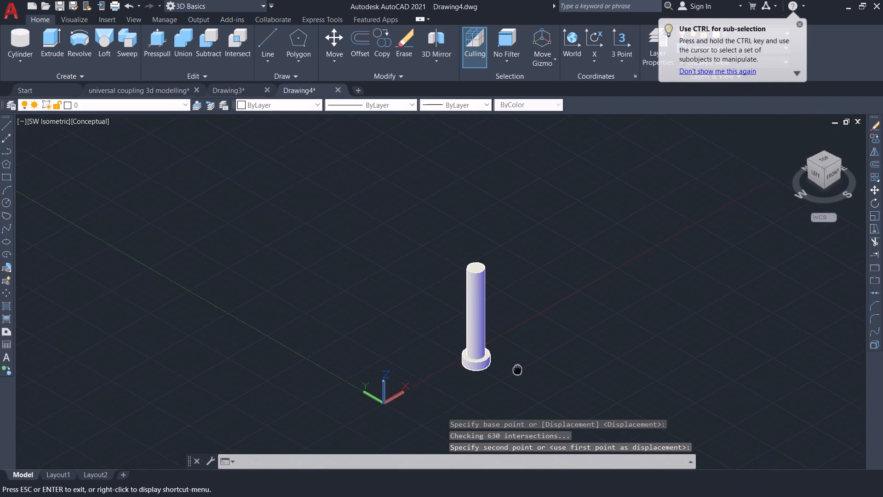
{"action": "middle_click_drag", "start_coordinate": [502, 371], "coordinate": [472, 376]}
{"action": "scroll", "coordinate": [410, 362], "scroll_direction": "down", "scroll_amount": 3}
{"action": "scroll", "coordinate": [436, 369], "scroll_direction": "up", "scroll_amount": 6}
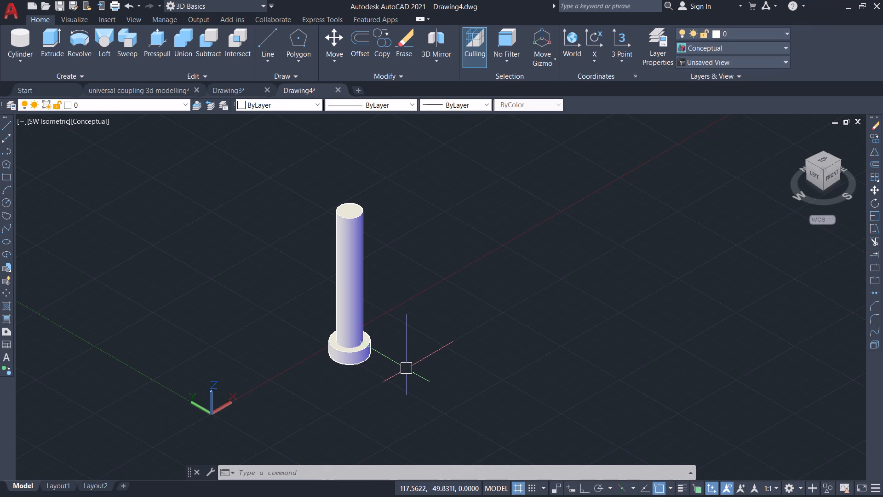
{"action": "scroll", "coordinate": [340, 374], "scroll_direction": "up", "scroll_amount": 2}
{"action": "scroll", "coordinate": [444, 275], "scroll_direction": "down", "scroll_amount": 1}
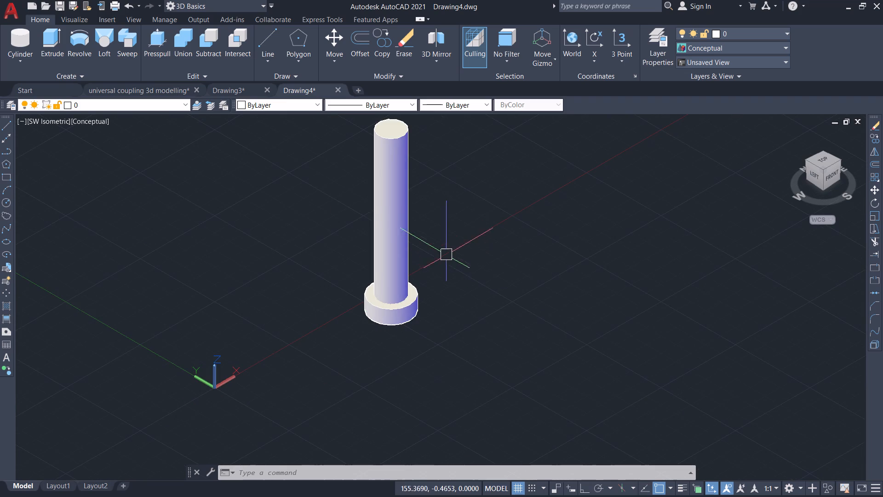
{"action": "middle_click_drag", "start_coordinate": [453, 235], "coordinate": [405, 293]}
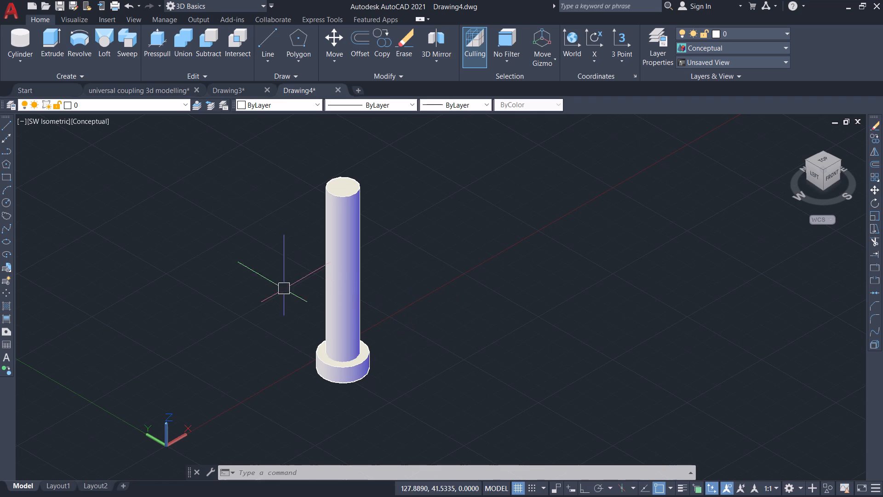
Set the viewport's visual style to 2D Wireframe.
{"action": "left_click", "coordinate": [97, 125]}
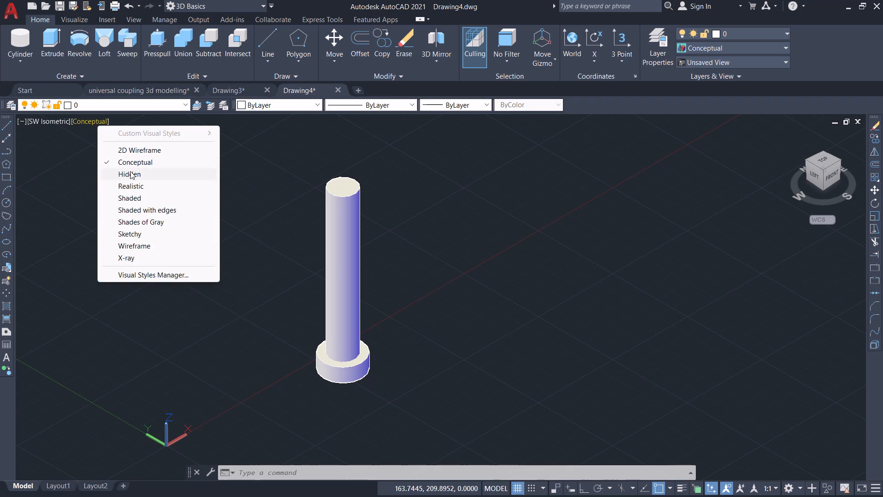
{"action": "left_click", "coordinate": [143, 153]}
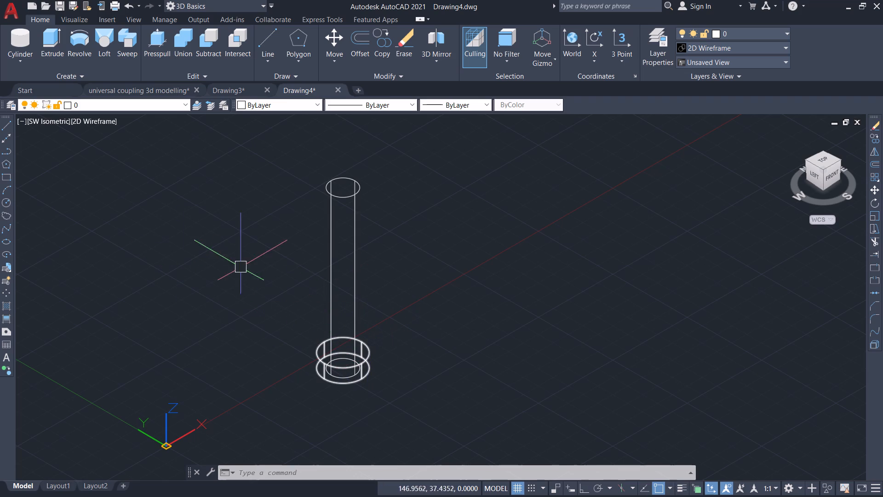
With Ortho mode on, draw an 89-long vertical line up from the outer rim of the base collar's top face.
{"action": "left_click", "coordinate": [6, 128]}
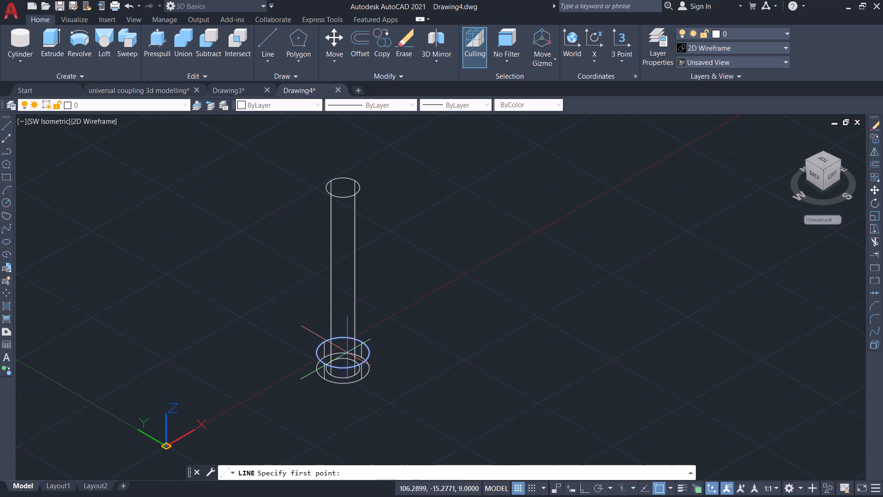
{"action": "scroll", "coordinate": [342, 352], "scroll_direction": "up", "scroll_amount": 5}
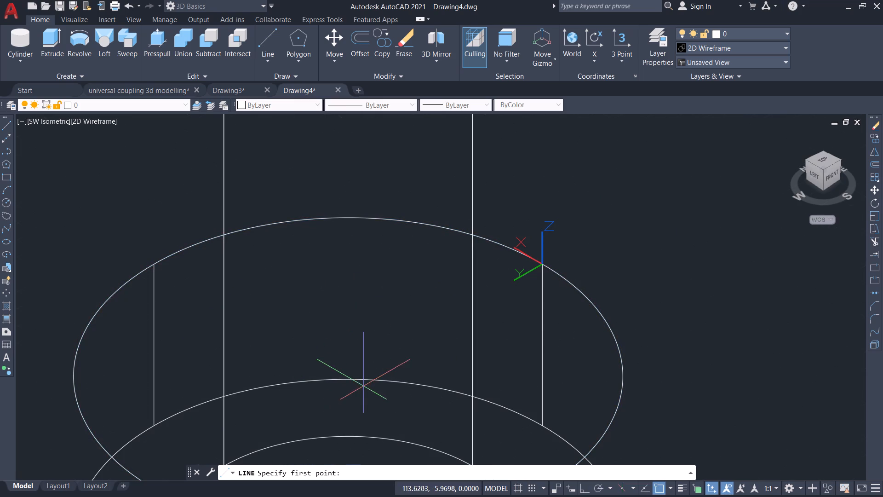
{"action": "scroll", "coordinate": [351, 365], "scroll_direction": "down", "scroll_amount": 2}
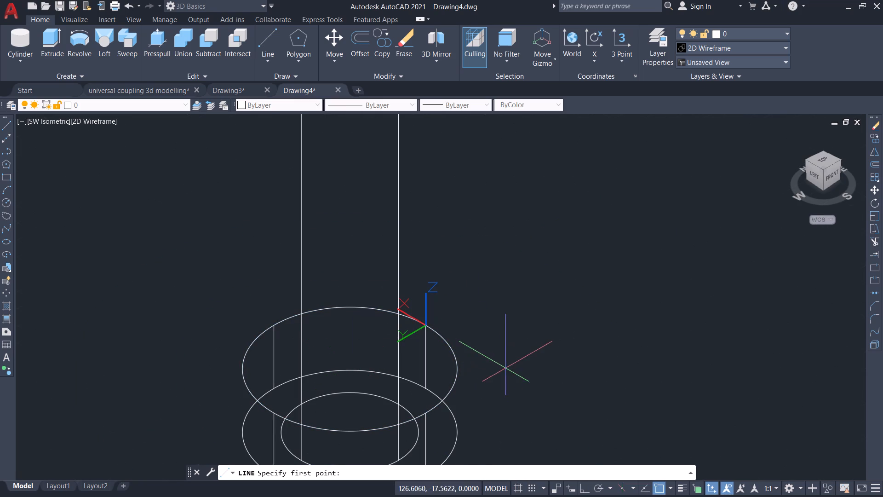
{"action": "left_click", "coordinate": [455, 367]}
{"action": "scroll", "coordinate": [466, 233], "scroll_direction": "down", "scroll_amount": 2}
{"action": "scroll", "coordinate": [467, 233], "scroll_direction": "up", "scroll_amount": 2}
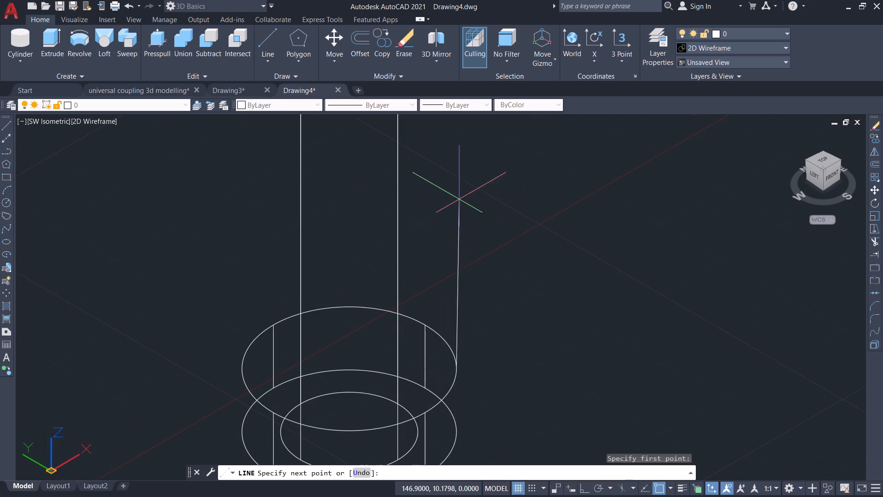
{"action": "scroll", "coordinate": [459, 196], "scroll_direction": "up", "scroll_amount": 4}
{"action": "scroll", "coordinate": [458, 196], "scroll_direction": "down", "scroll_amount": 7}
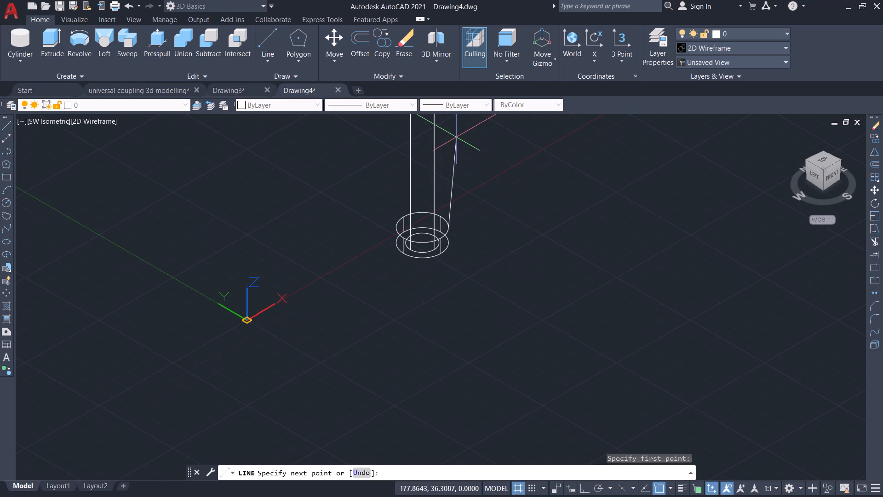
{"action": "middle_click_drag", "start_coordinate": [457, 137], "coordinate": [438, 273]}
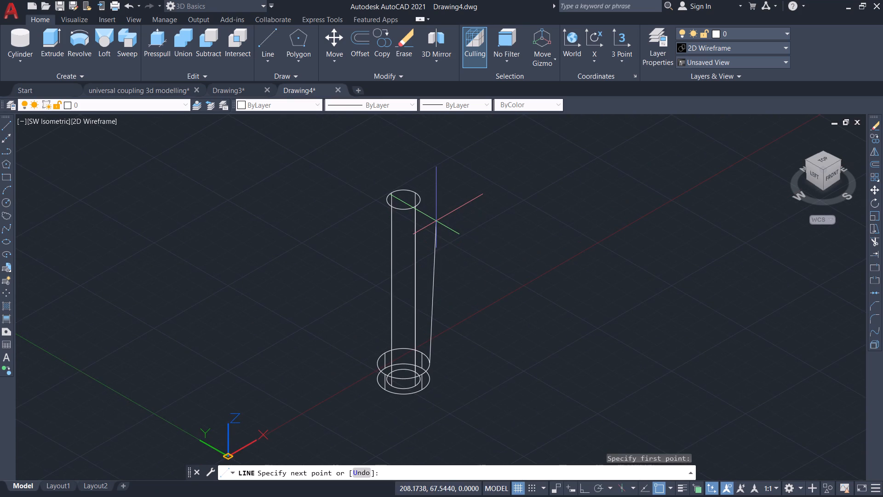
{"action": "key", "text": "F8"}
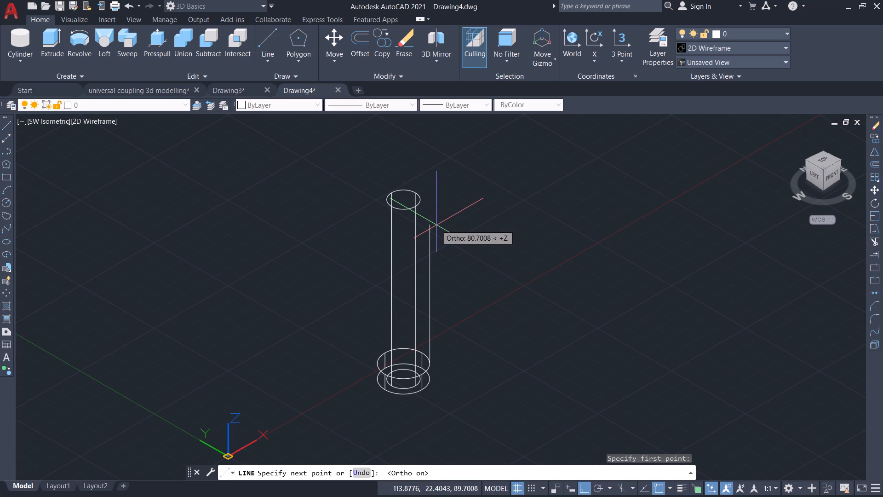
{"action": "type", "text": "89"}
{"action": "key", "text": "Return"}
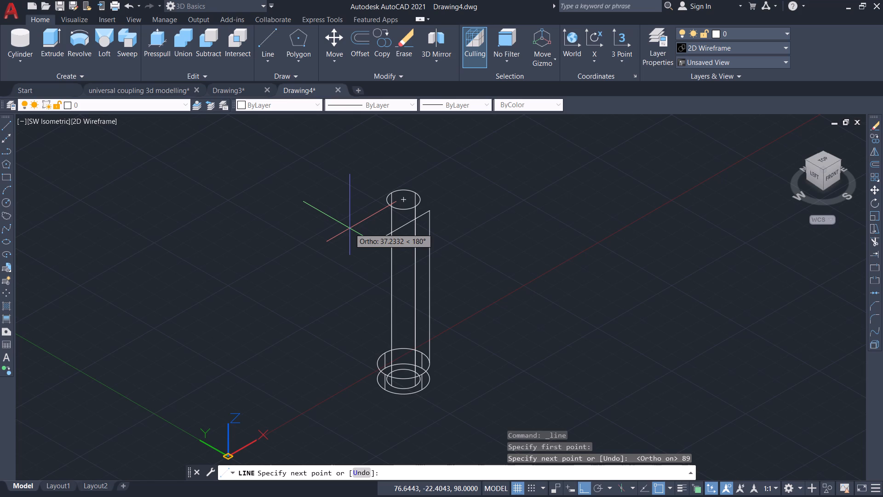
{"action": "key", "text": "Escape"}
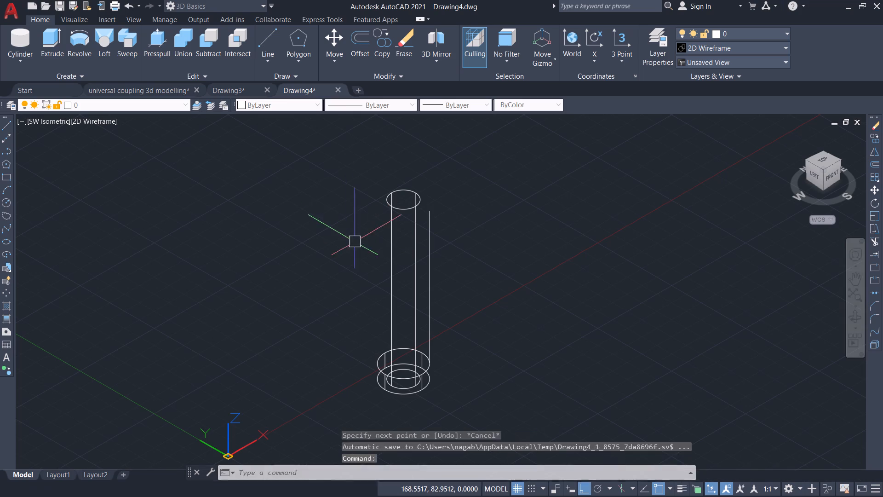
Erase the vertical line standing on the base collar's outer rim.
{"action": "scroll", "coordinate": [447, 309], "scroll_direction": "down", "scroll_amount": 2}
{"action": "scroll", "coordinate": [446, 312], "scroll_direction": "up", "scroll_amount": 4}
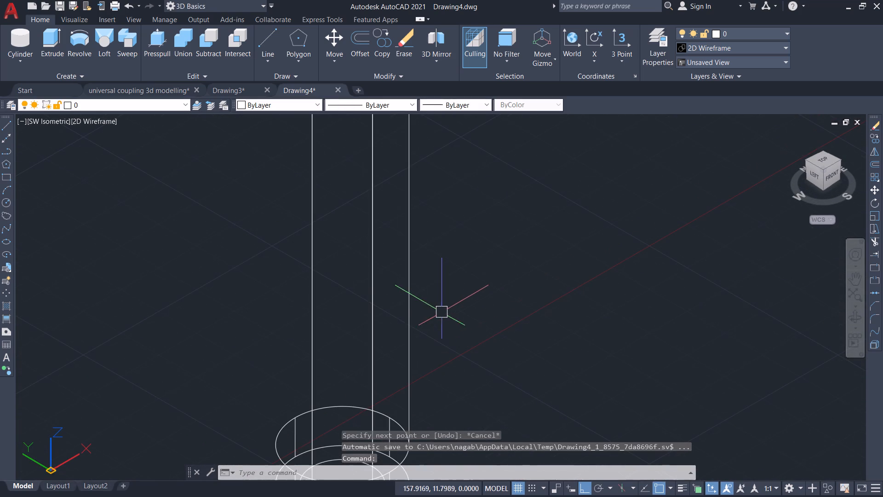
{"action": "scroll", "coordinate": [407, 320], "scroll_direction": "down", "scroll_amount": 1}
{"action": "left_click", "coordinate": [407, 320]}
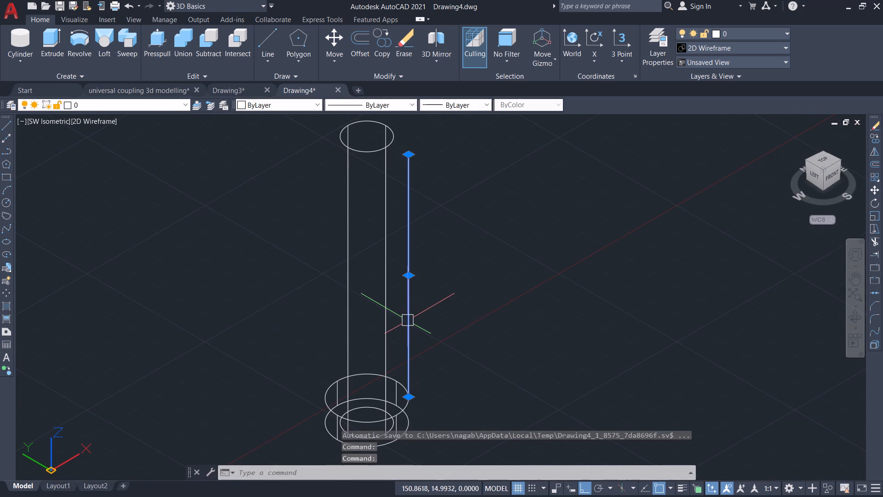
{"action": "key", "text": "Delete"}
Draw a 98-long line straight up along the pin's axis from the centre of the base cylinder's bottom face.
{"action": "scroll", "coordinate": [386, 374], "scroll_direction": "down", "scroll_amount": 1}
{"action": "scroll", "coordinate": [386, 376], "scroll_direction": "up", "scroll_amount": 3}
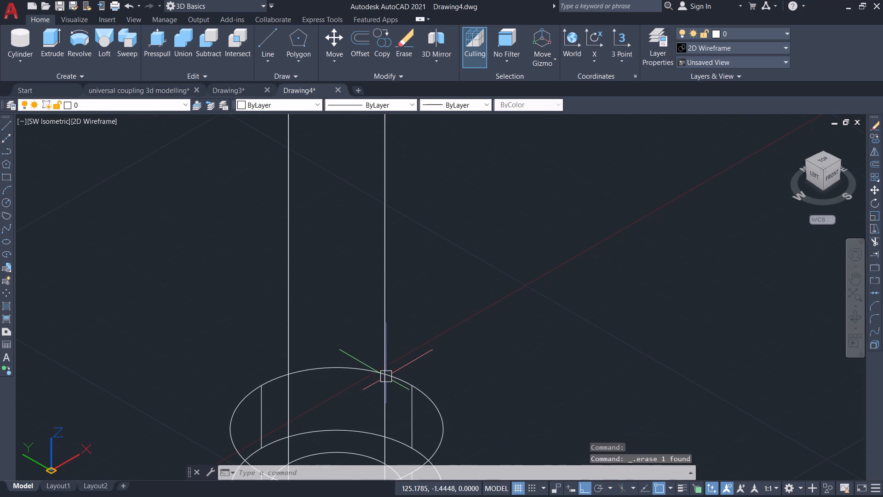
{"action": "middle_click_drag", "start_coordinate": [439, 313], "coordinate": [430, 202]}
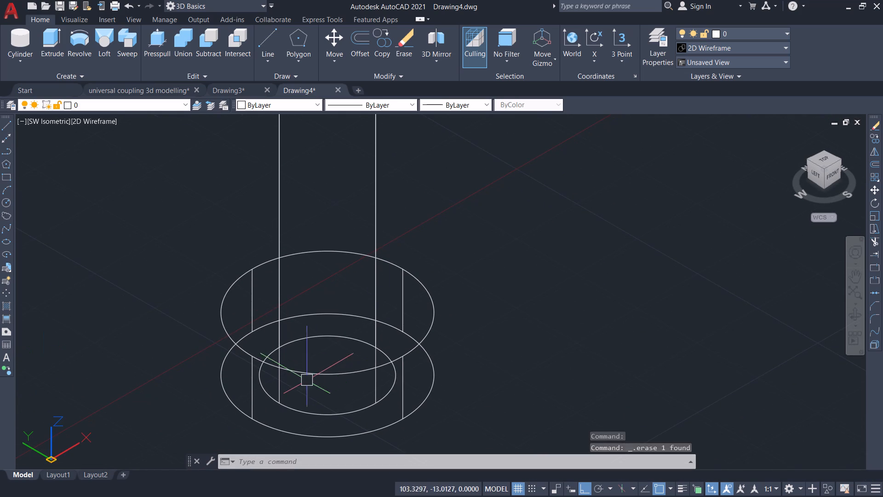
{"action": "key", "text": "l"}
{"action": "key", "text": "Return"}
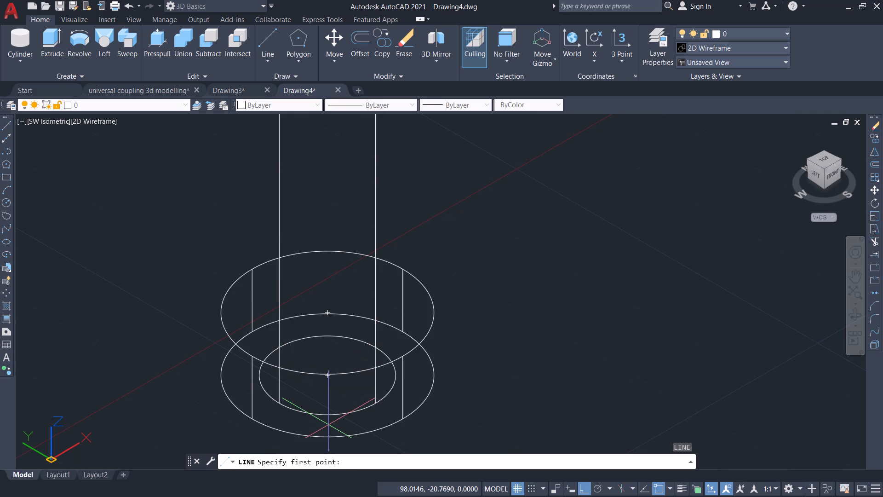
{"action": "left_click", "coordinate": [328, 376]}
{"action": "scroll", "coordinate": [342, 208], "scroll_direction": "down", "scroll_amount": 2}
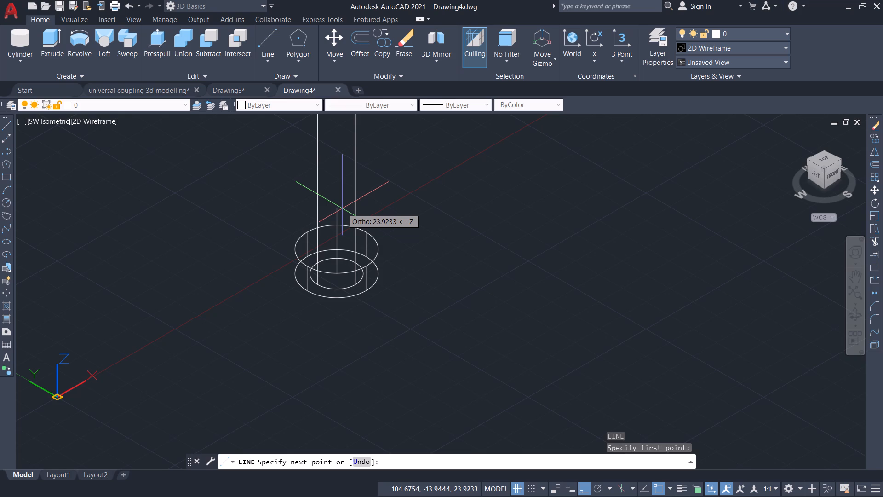
{"action": "type", "text": "98"}
{"action": "key", "text": "Return"}
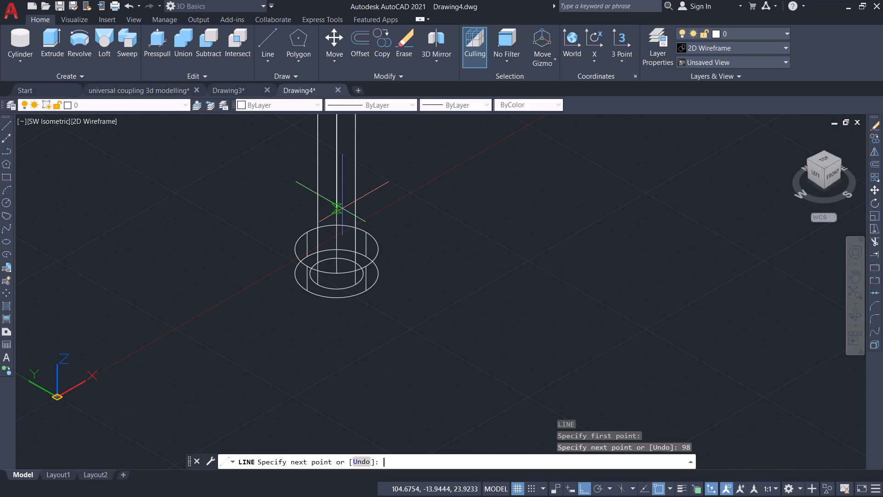
{"action": "scroll", "coordinate": [345, 212], "scroll_direction": "down", "scroll_amount": 3}
{"action": "scroll", "coordinate": [344, 172], "scroll_direction": "up", "scroll_amount": 1}
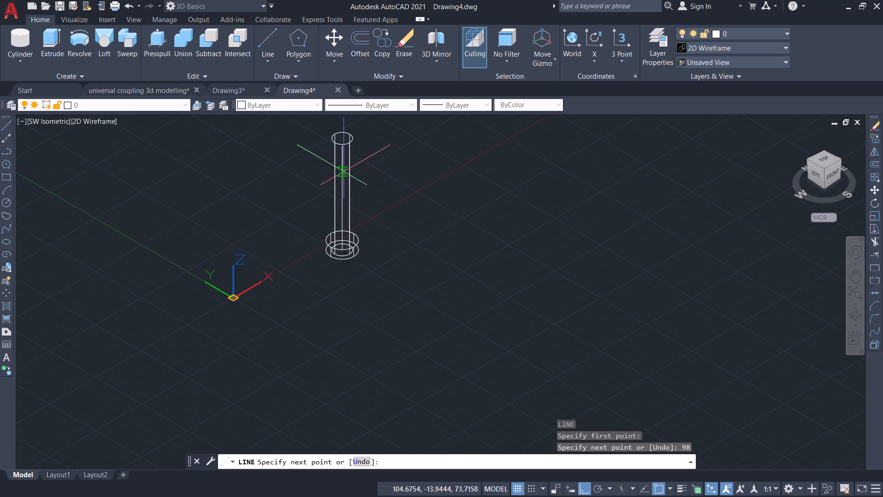
{"action": "scroll", "coordinate": [344, 172], "scroll_direction": "up", "scroll_amount": 2}
{"action": "middle_click_drag", "start_coordinate": [381, 159], "coordinate": [337, 338]}
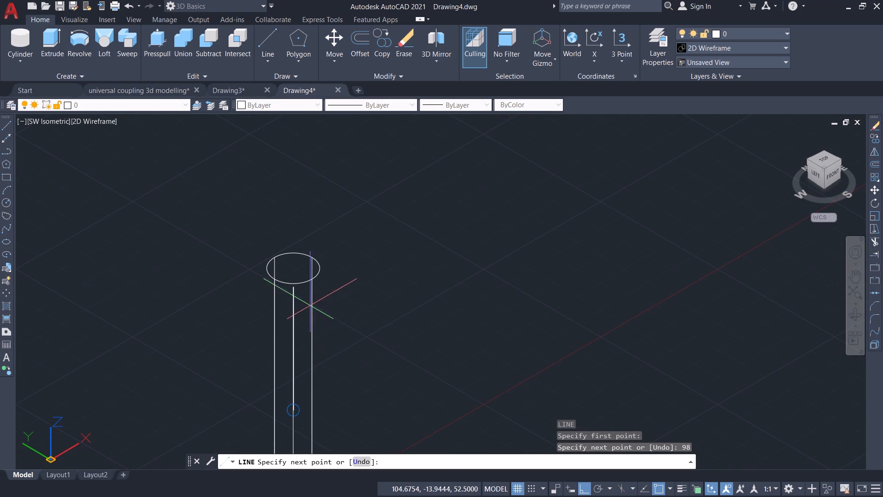
{"action": "key", "text": "Return"}
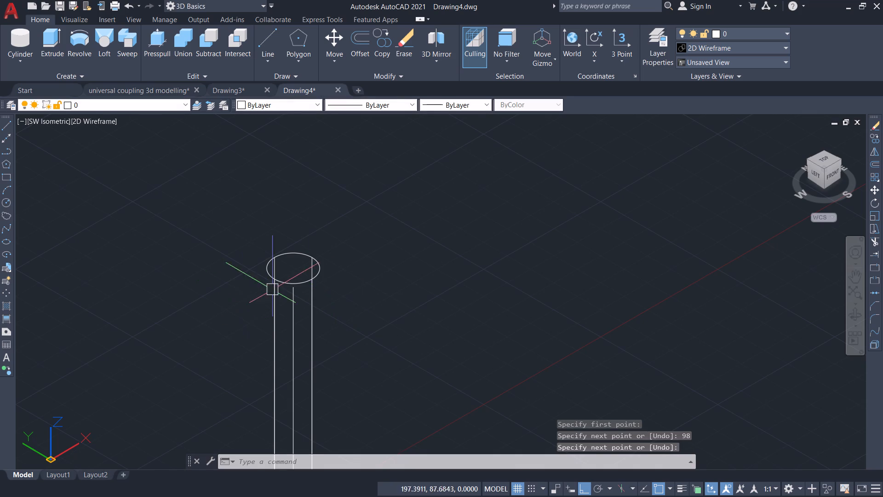
Change the colour of the vertical axis line inside the shaft to Red.
{"action": "scroll", "coordinate": [334, 277], "scroll_direction": "up", "scroll_amount": 3}
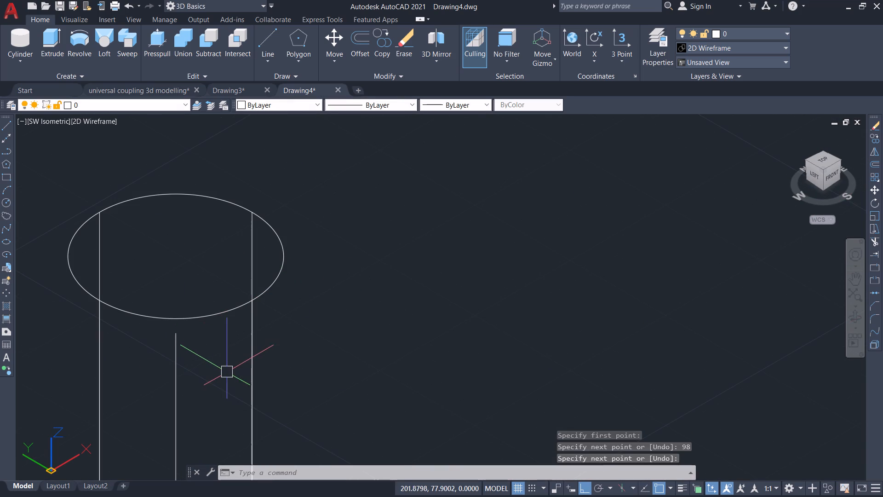
{"action": "middle_click_drag", "start_coordinate": [233, 369], "coordinate": [301, 327]}
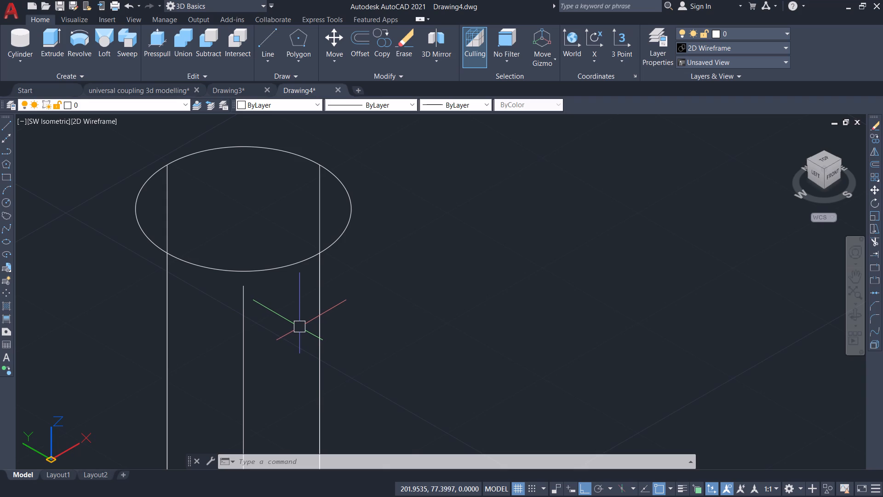
{"action": "scroll", "coordinate": [301, 296], "scroll_direction": "down", "scroll_amount": 1}
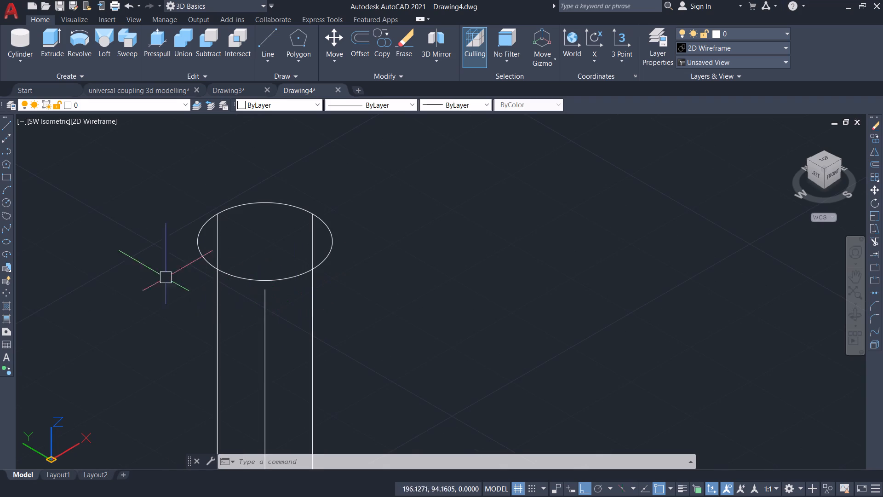
{"action": "scroll", "coordinate": [427, 274], "scroll_direction": "down", "scroll_amount": 1}
{"action": "scroll", "coordinate": [427, 274], "scroll_direction": "up", "scroll_amount": 1}
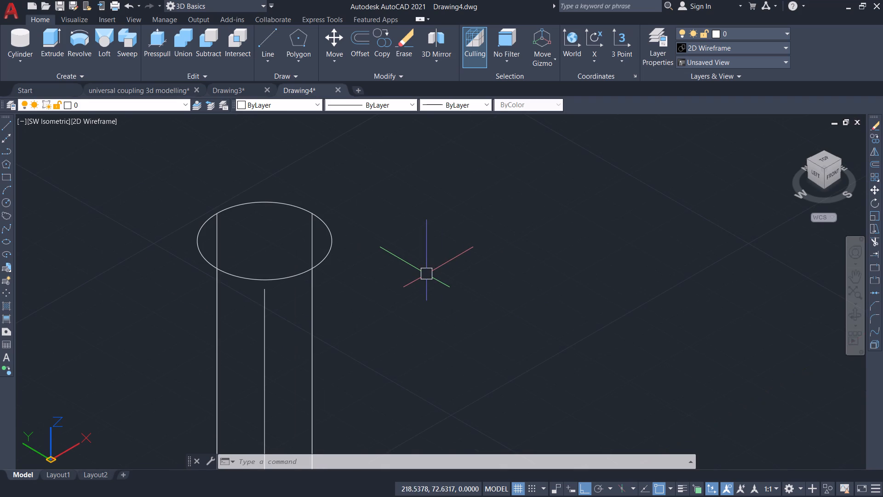
{"action": "scroll", "coordinate": [426, 274], "scroll_direction": "down", "scroll_amount": 1}
{"action": "left_click", "coordinate": [325, 318]}
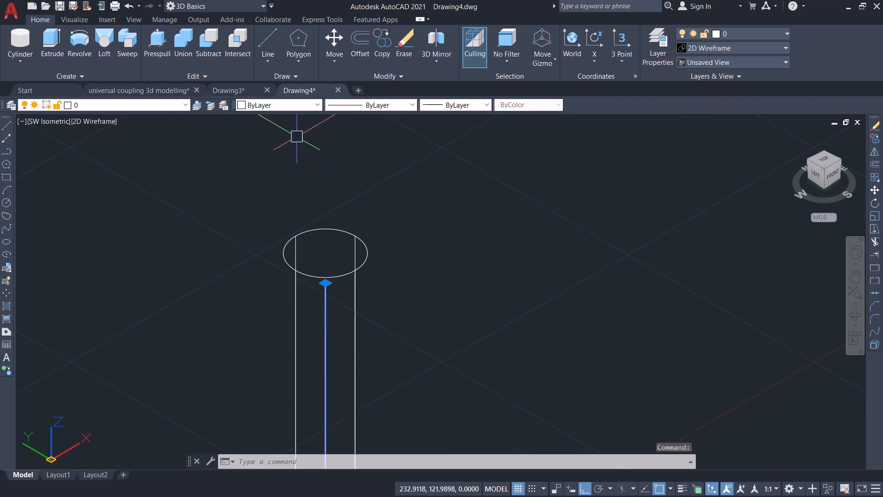
{"action": "left_click", "coordinate": [292, 101]}
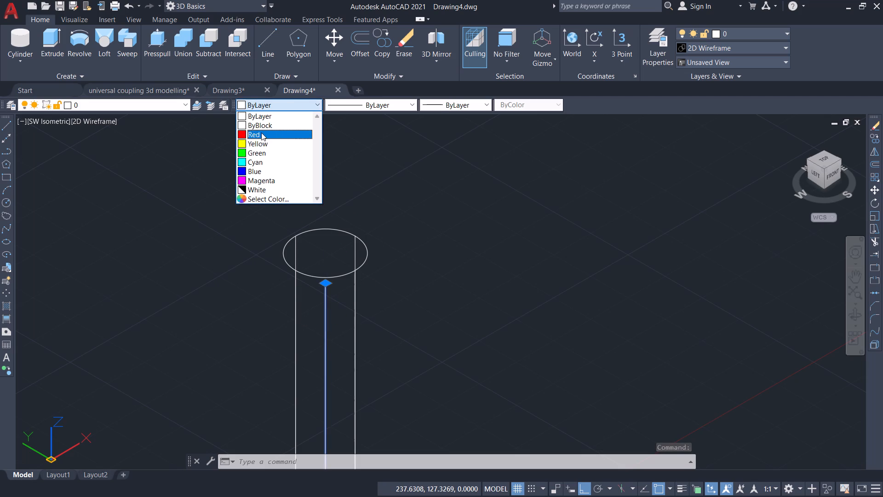
{"action": "left_click", "coordinate": [261, 133]}
Set the viewport's visual style to Conceptual.
{"action": "left_click", "coordinate": [85, 121]}
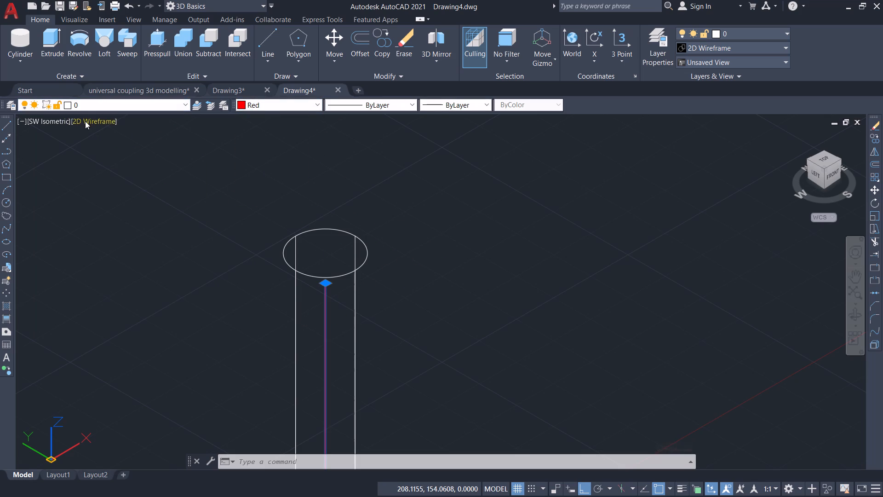
{"action": "left_click", "coordinate": [120, 162]}
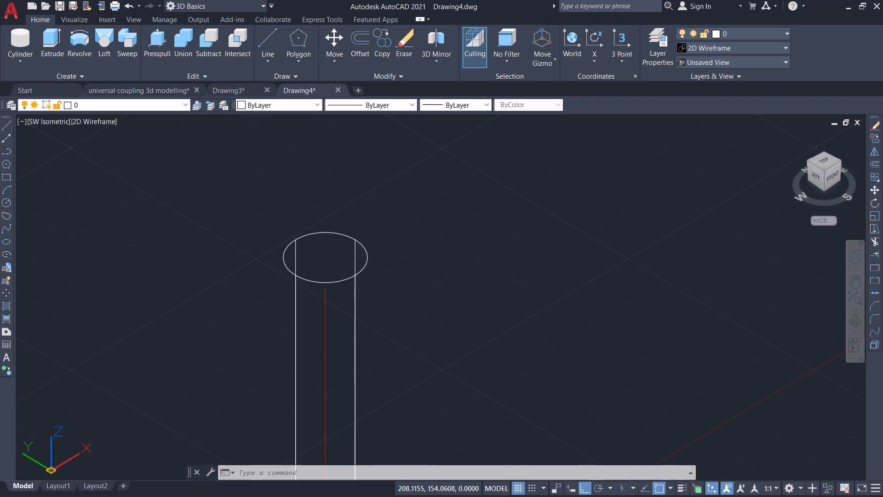
Create a separate upright cylinder of diameter 3 in empty space beside the pin, with a freehand height just over half the shaft's.
{"action": "scroll", "coordinate": [396, 332], "scroll_direction": "down", "scroll_amount": 2}
{"action": "scroll", "coordinate": [394, 333], "scroll_direction": "up", "scroll_amount": 2}
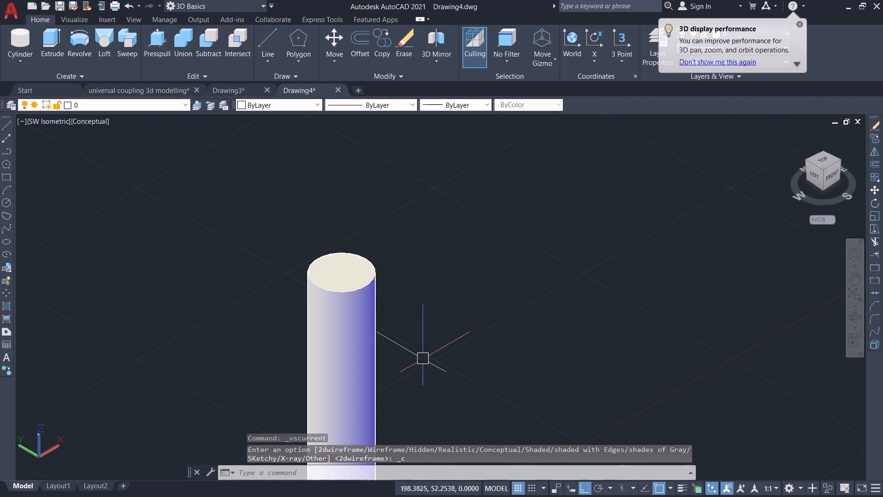
{"action": "middle_click_drag", "start_coordinate": [424, 359], "coordinate": [337, 242]}
{"action": "scroll", "coordinate": [336, 240], "scroll_direction": "down", "scroll_amount": 2}
{"action": "middle_click_drag", "start_coordinate": [344, 301], "coordinate": [301, 291]}
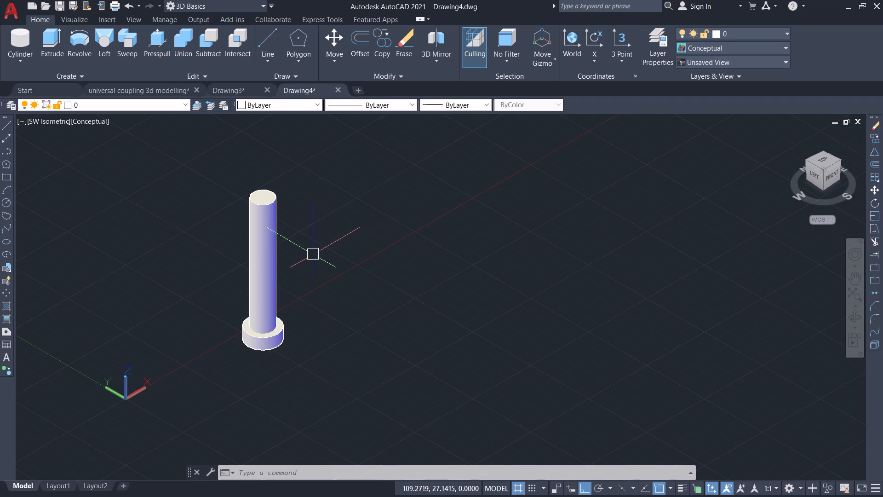
{"action": "left_click", "coordinate": [23, 52]}
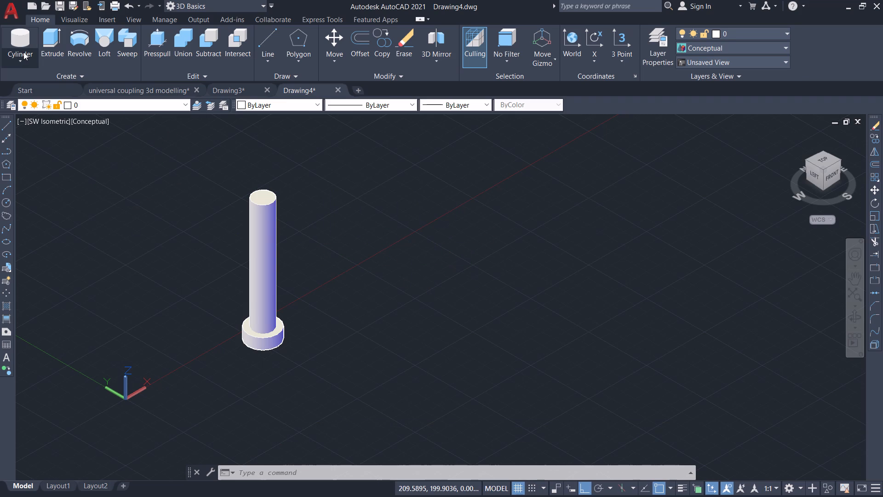
{"action": "left_click", "coordinate": [27, 101]}
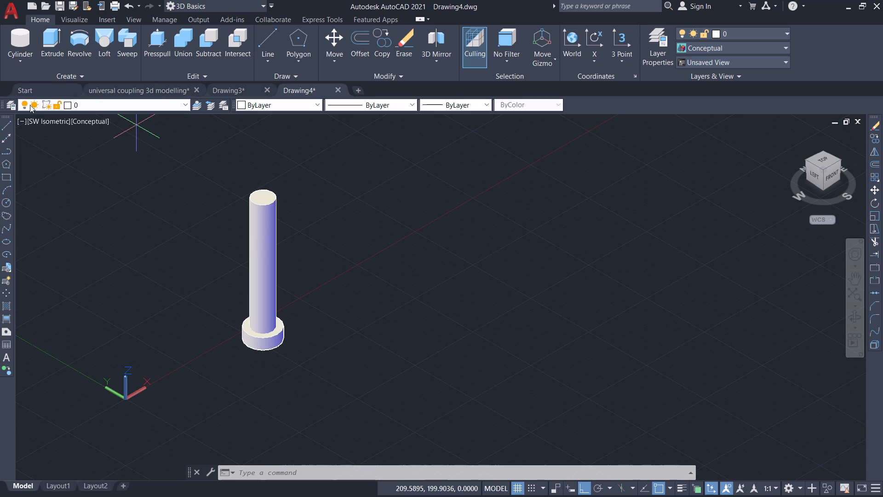
{"action": "left_click", "coordinate": [402, 246]}
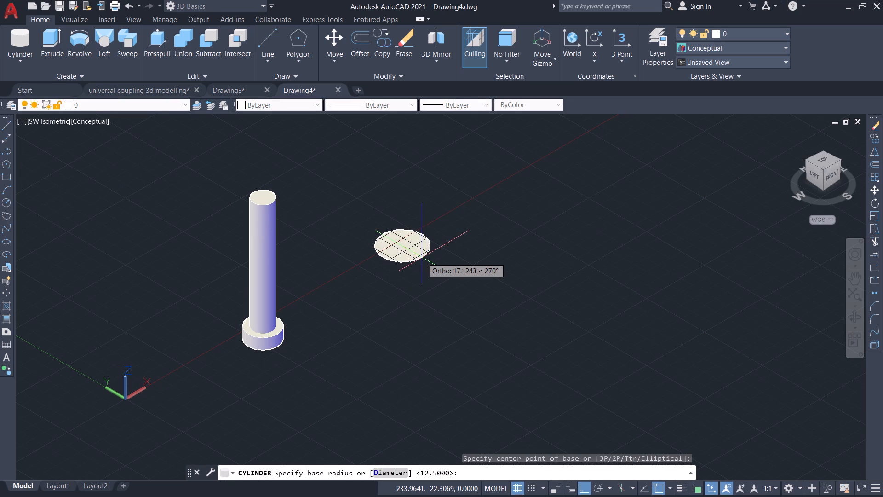
{"action": "key", "text": "d"}
{"action": "key", "text": "Return"}
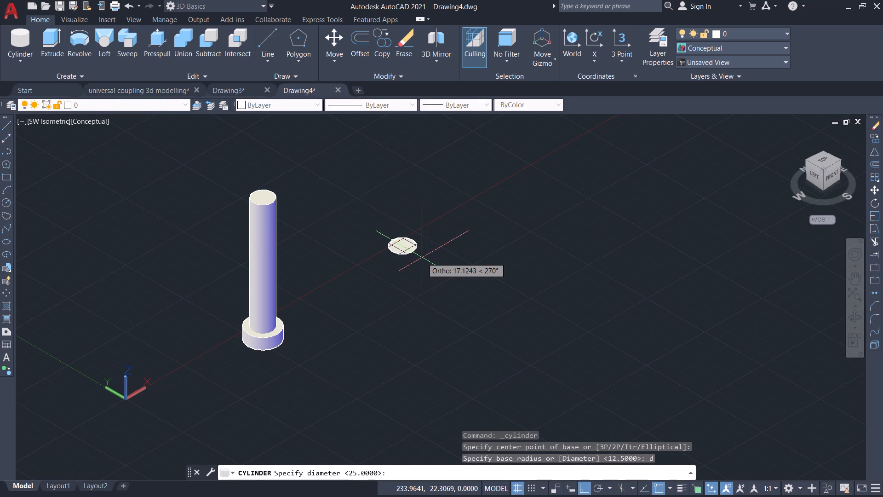
{"action": "key", "text": "3"}
{"action": "key", "text": "Return"}
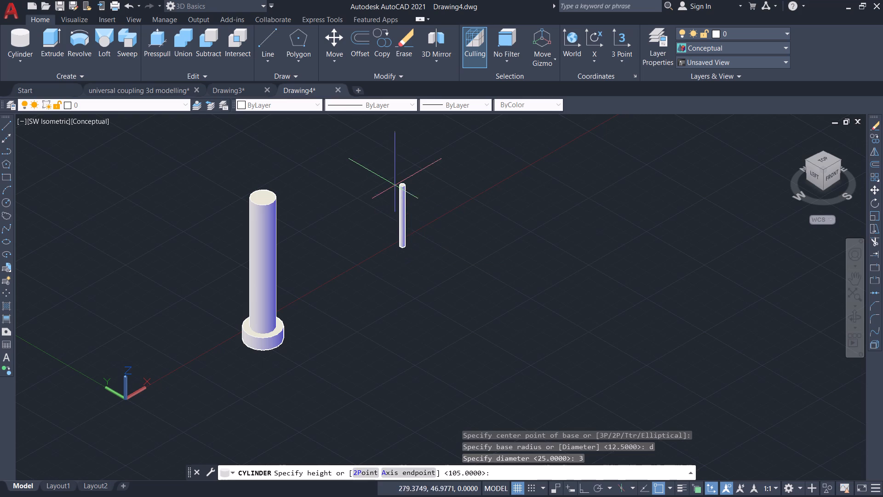
{"action": "left_click", "coordinate": [394, 167]}
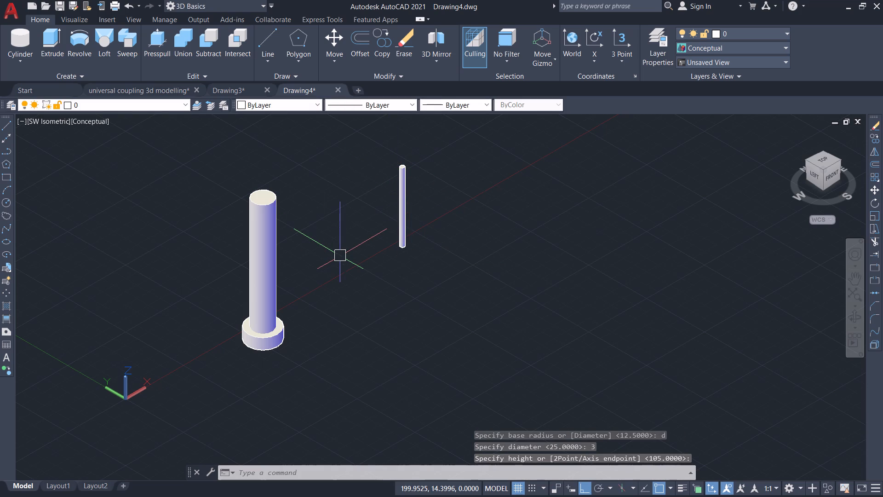
Rotate the diameter-3 cylinder a quarter turn about the X axis so it lies horizontally along the Y direction.
{"action": "key", "text": "Return"}
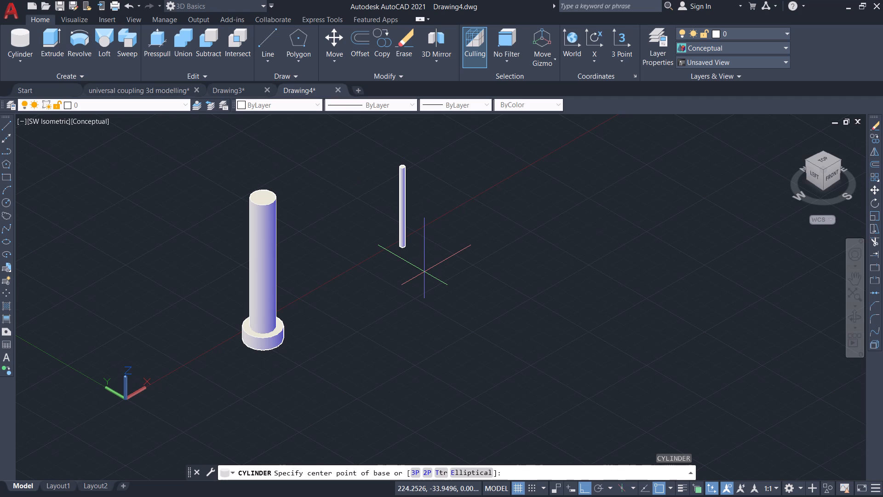
{"action": "key", "text": "Escape"}
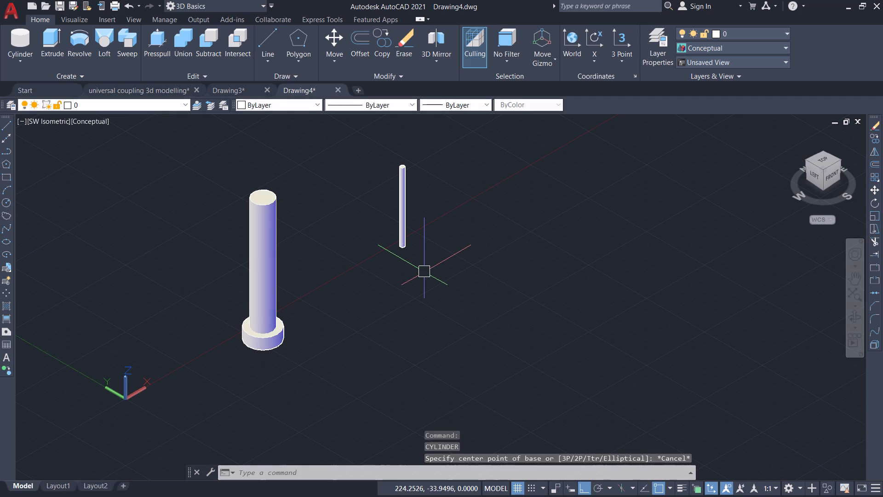
{"action": "type", "text": "3dr"}
{"action": "key", "text": "Return"}
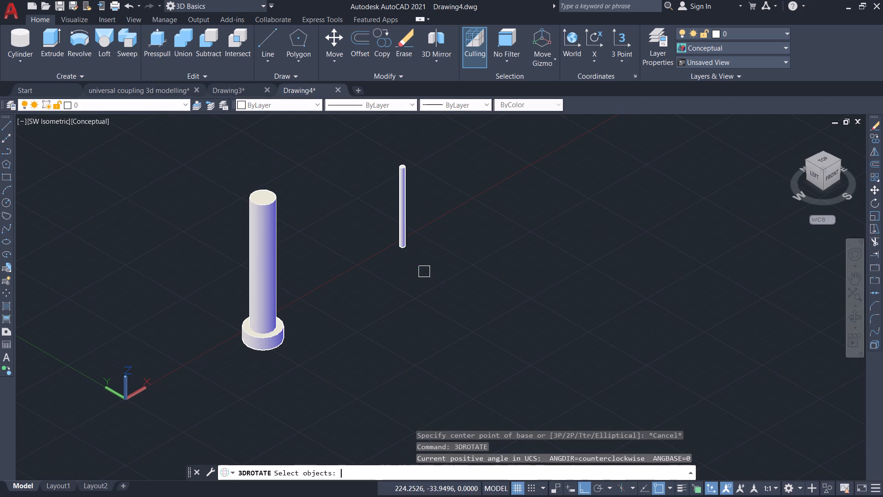
{"action": "left_click", "coordinate": [399, 226]}
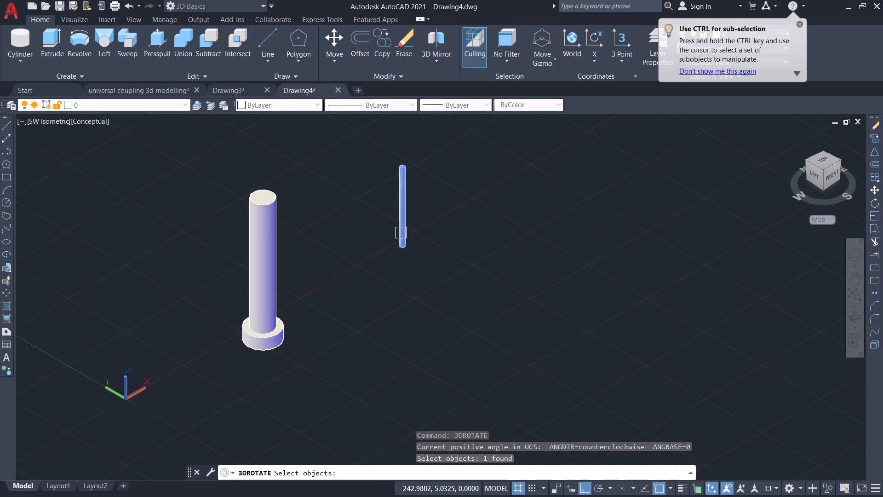
{"action": "key", "text": "Return"}
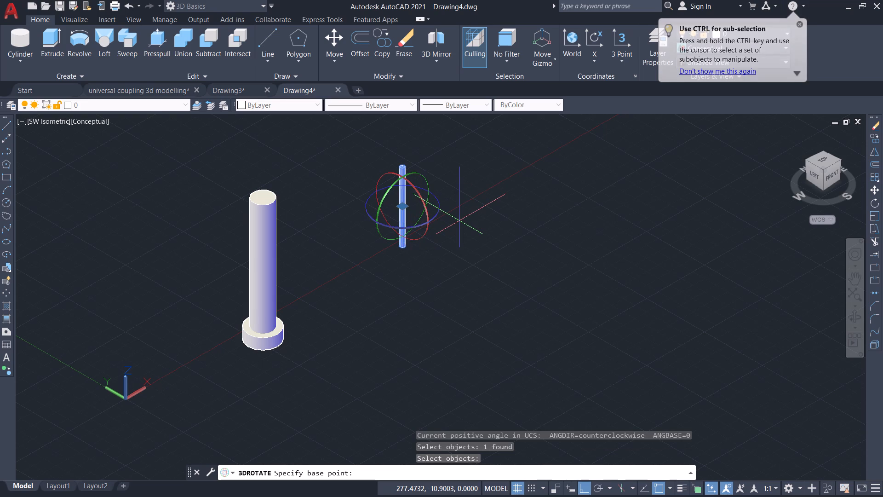
{"action": "left_click", "coordinate": [384, 198]}
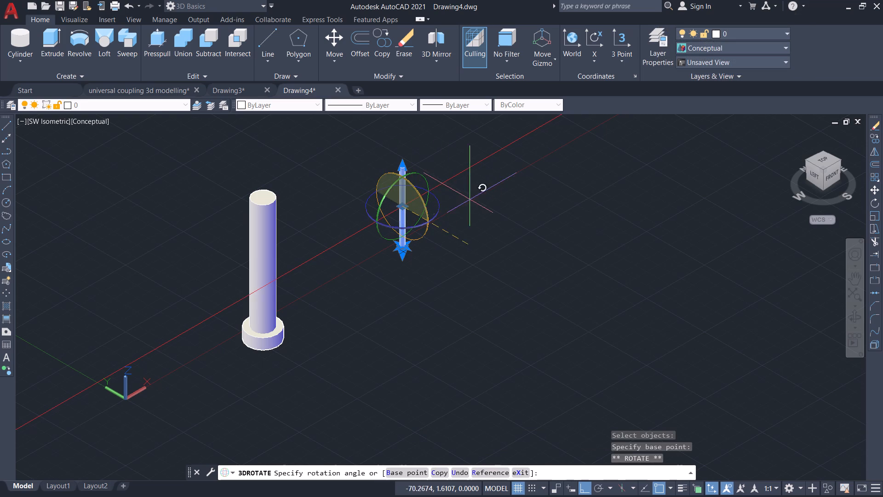
{"action": "left_click", "coordinate": [395, 183]}
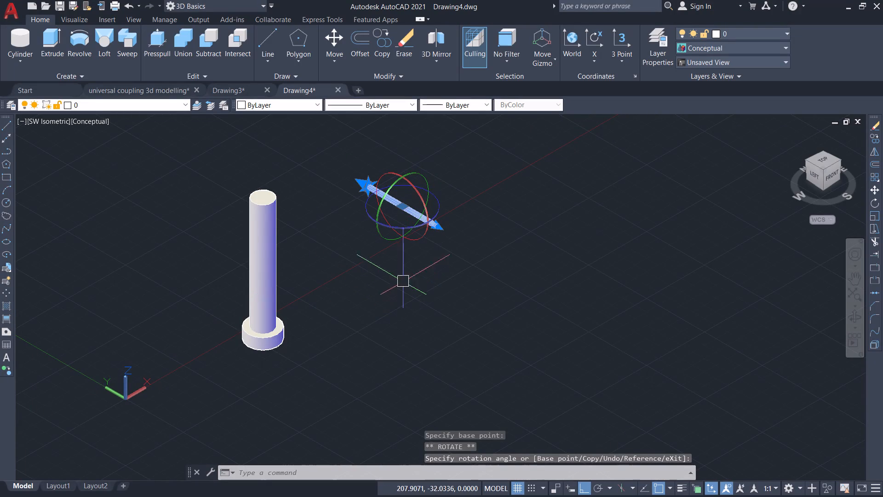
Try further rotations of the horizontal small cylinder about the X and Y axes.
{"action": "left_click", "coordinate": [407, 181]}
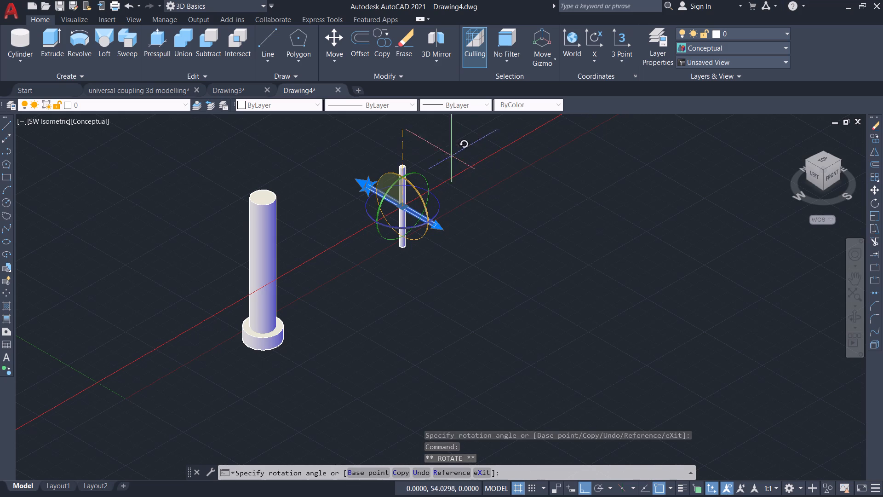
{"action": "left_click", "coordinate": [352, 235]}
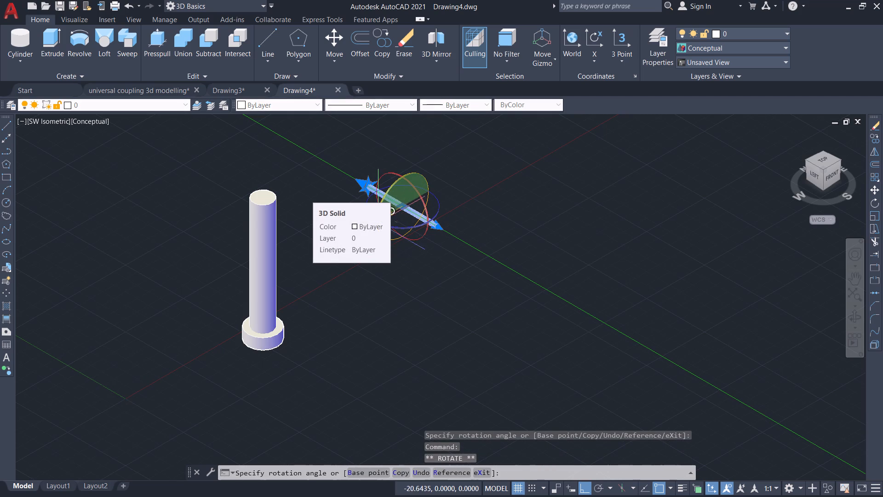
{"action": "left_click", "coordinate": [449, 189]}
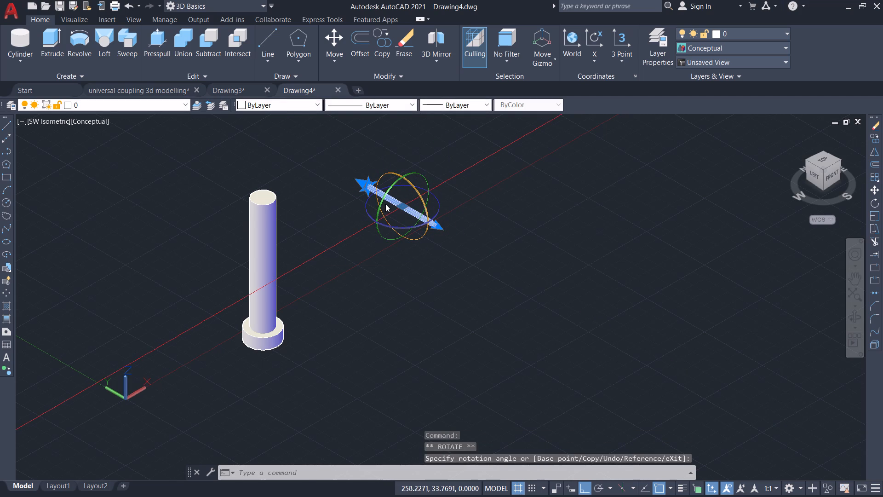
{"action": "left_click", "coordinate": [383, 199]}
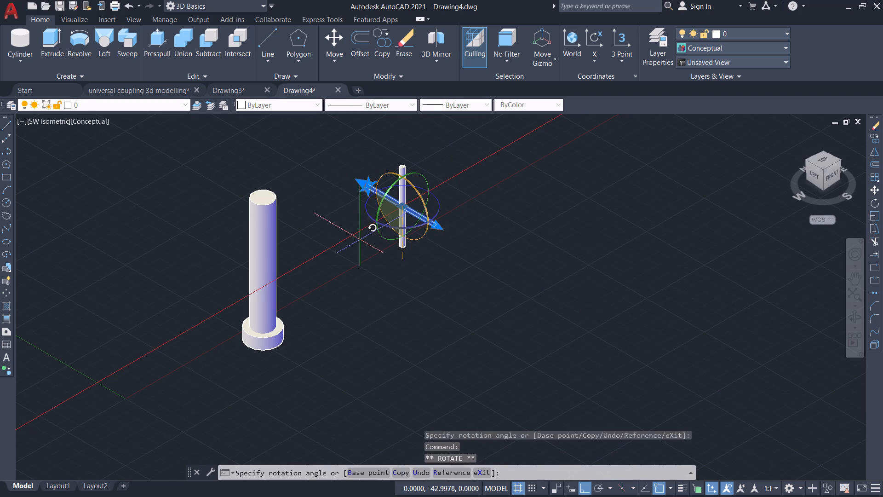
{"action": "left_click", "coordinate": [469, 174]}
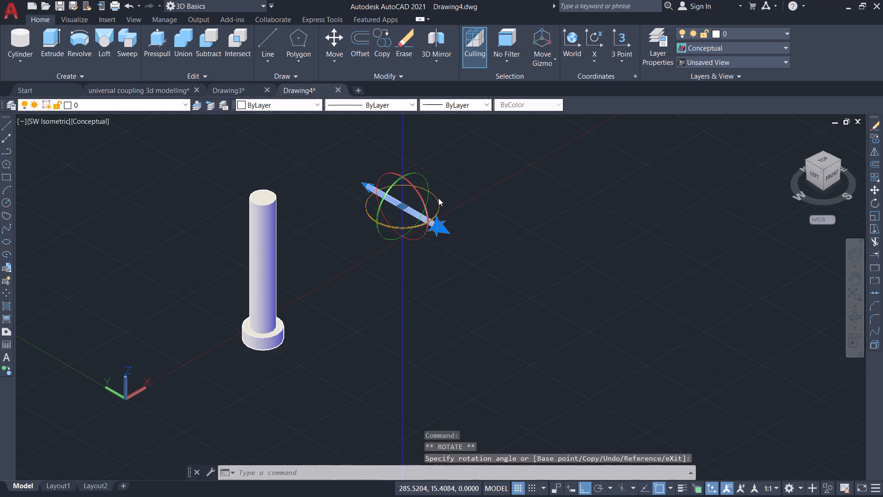
Rotate the small cylinder a quarter turn about the Z axis so it lies horizontally along the X direction.
{"action": "left_click", "coordinate": [436, 198]}
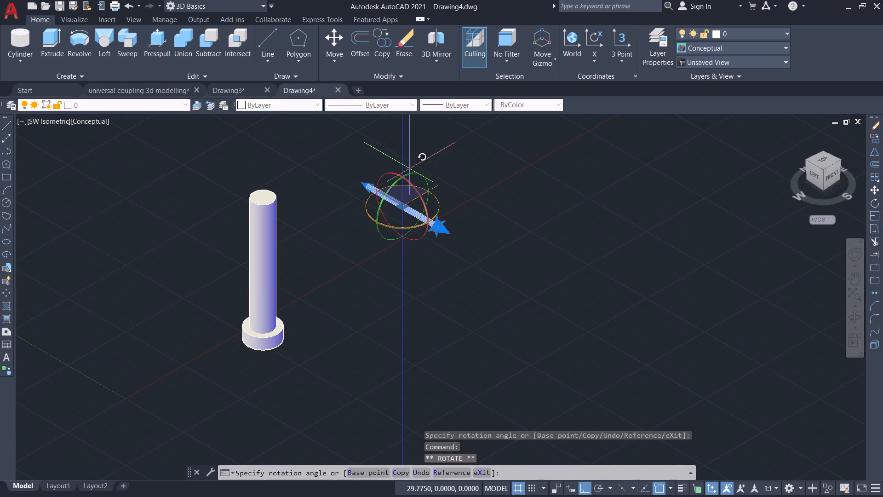
{"action": "left_click", "coordinate": [378, 157]}
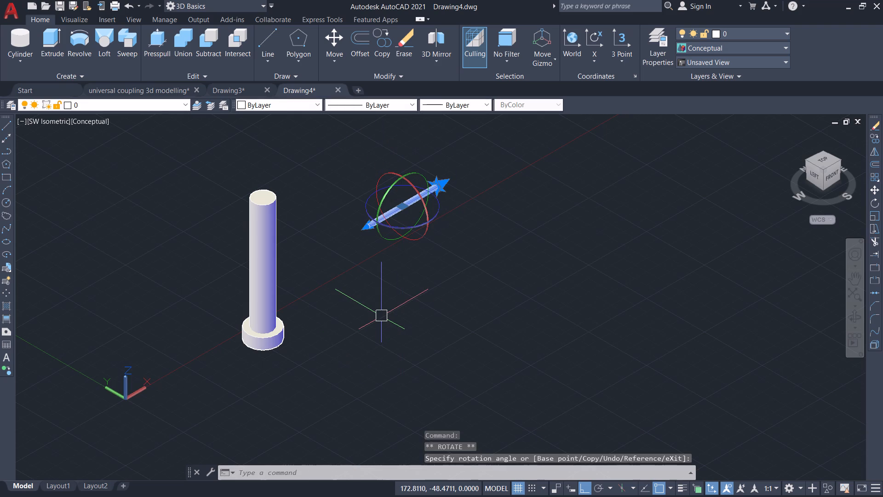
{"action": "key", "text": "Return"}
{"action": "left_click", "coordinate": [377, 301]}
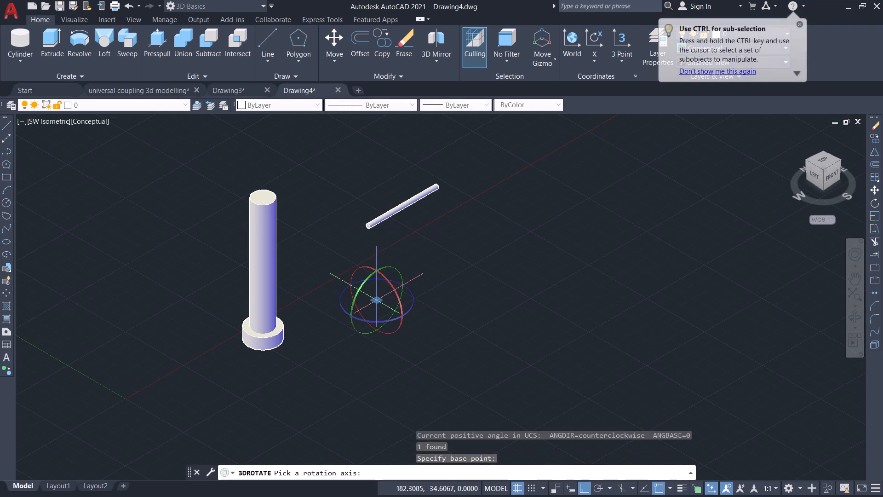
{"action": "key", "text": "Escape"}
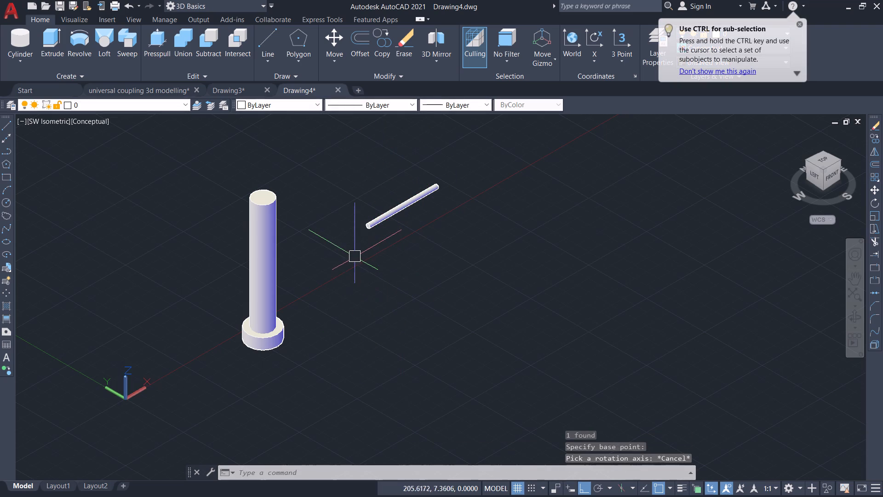
Set the viewport's visual style to 2D Wireframe.
{"action": "scroll", "coordinate": [355, 255], "scroll_direction": "up", "scroll_amount": 1}
{"action": "scroll", "coordinate": [346, 258], "scroll_direction": "down", "scroll_amount": 1}
{"action": "middle_click_drag", "start_coordinate": [348, 260], "coordinate": [328, 277]}
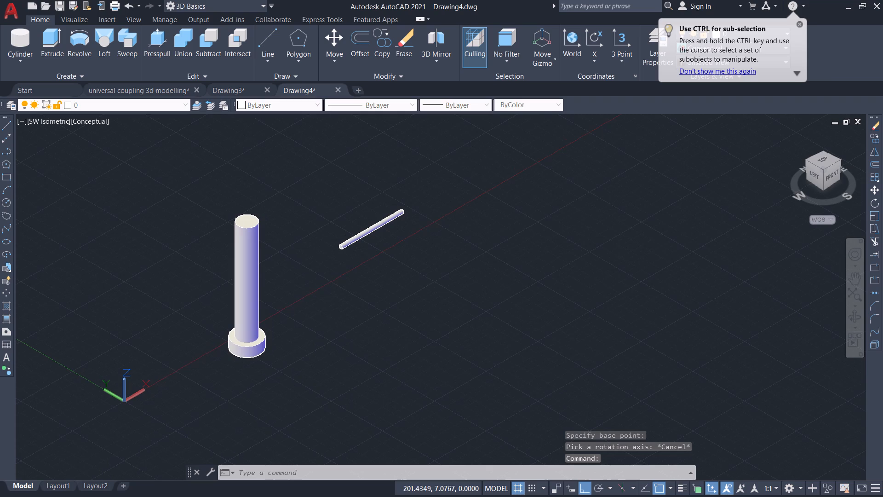
{"action": "left_click", "coordinate": [86, 122]}
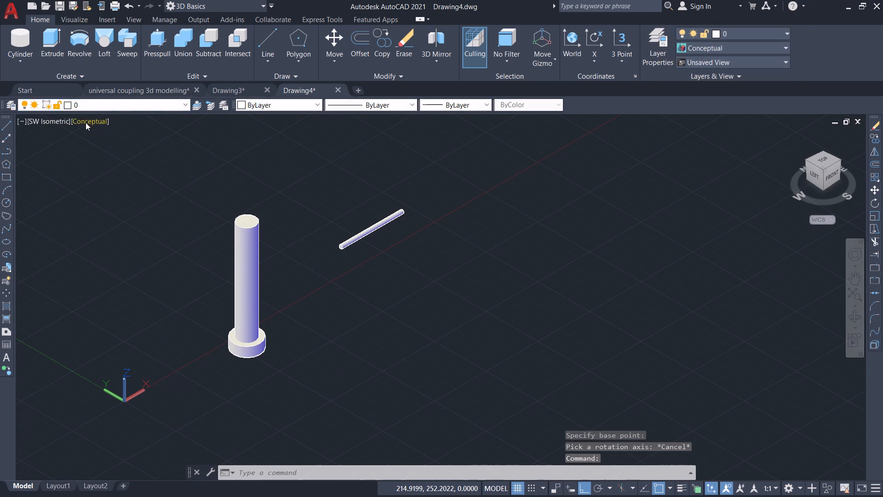
{"action": "left_click", "coordinate": [124, 149]}
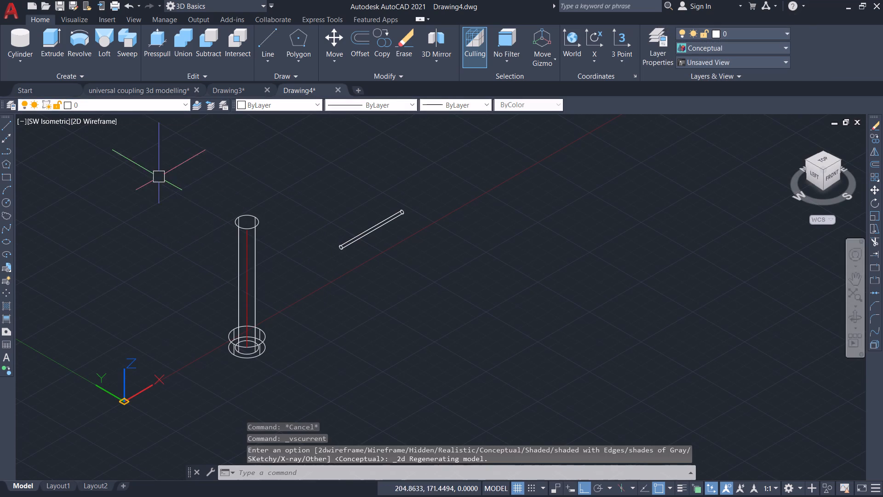
Move the small cylinder by the centre of its end face nearest the pin onto the top end of the red axis line.
{"action": "scroll", "coordinate": [314, 246], "scroll_direction": "down", "scroll_amount": 1}
{"action": "scroll", "coordinate": [315, 243], "scroll_direction": "up", "scroll_amount": 2}
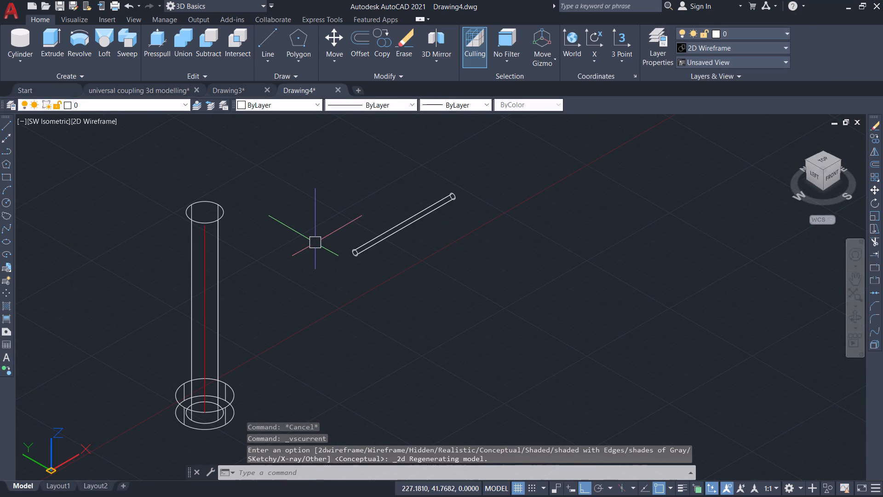
{"action": "scroll", "coordinate": [304, 244], "scroll_direction": "up", "scroll_amount": 1}
{"action": "scroll", "coordinate": [362, 260], "scroll_direction": "up", "scroll_amount": 1}
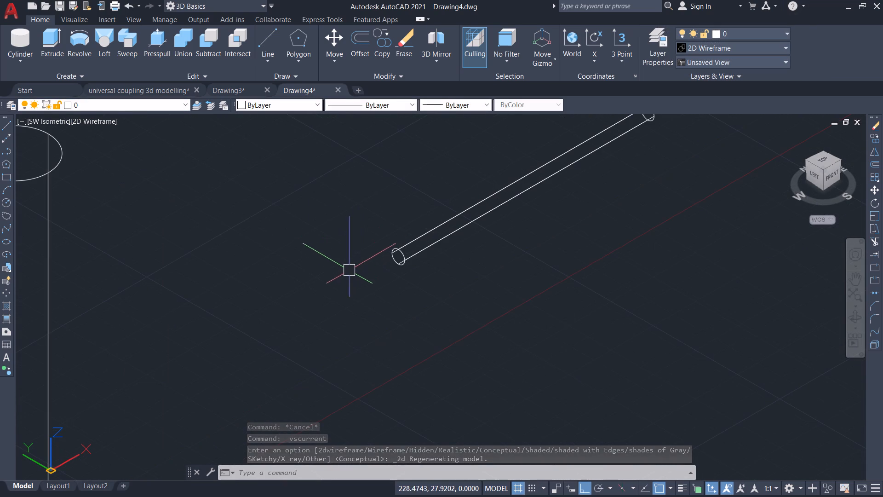
{"action": "key", "text": "m"}
{"action": "key", "text": "Return"}
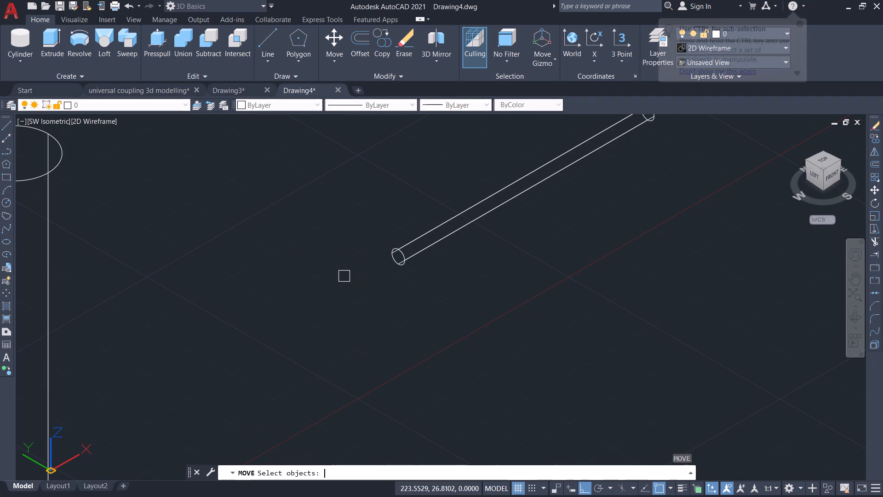
{"action": "left_click", "coordinate": [404, 253]}
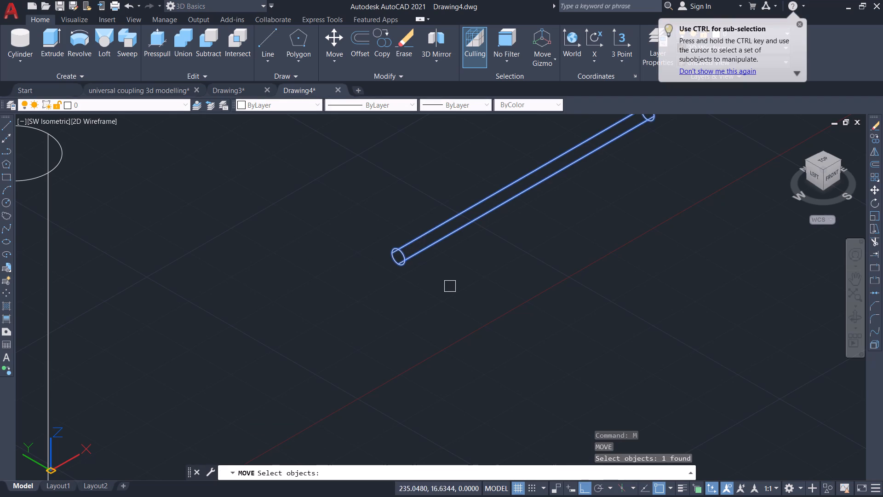
{"action": "key", "text": "Return"}
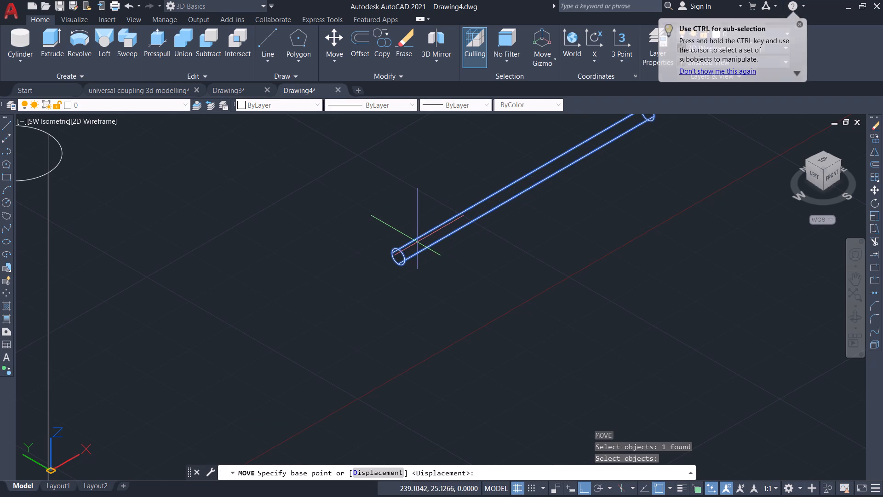
{"action": "left_click", "coordinate": [399, 253]}
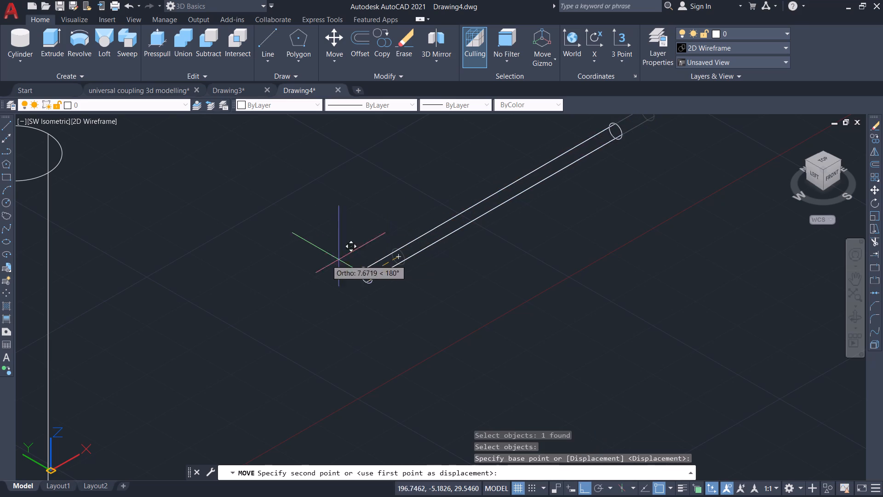
{"action": "scroll", "coordinate": [199, 257], "scroll_direction": "down", "scroll_amount": 1}
{"action": "middle_click_drag", "start_coordinate": [198, 257], "coordinate": [293, 257]}
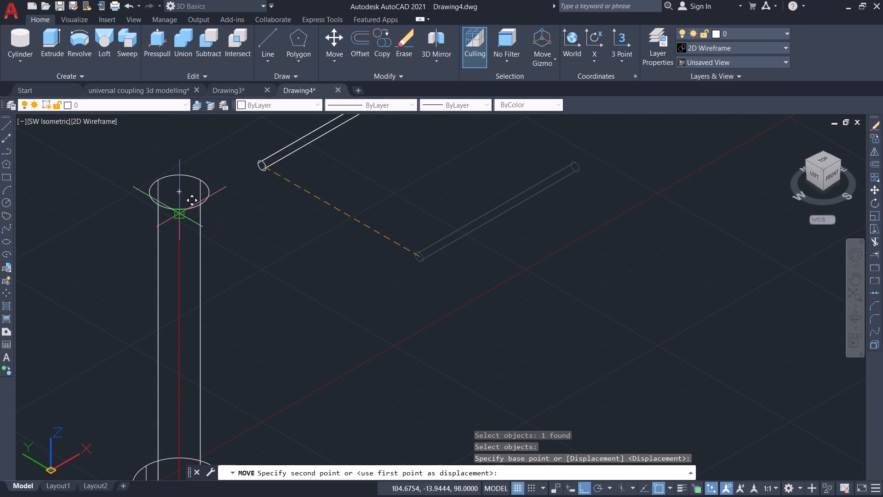
{"action": "left_click", "coordinate": [180, 216]}
Examine from several angles how the small horizontal cylinder sits on the shaft's axis near its top.
{"action": "scroll", "coordinate": [274, 282], "scroll_direction": "down", "scroll_amount": 1}
{"action": "scroll", "coordinate": [274, 280], "scroll_direction": "up", "scroll_amount": 1}
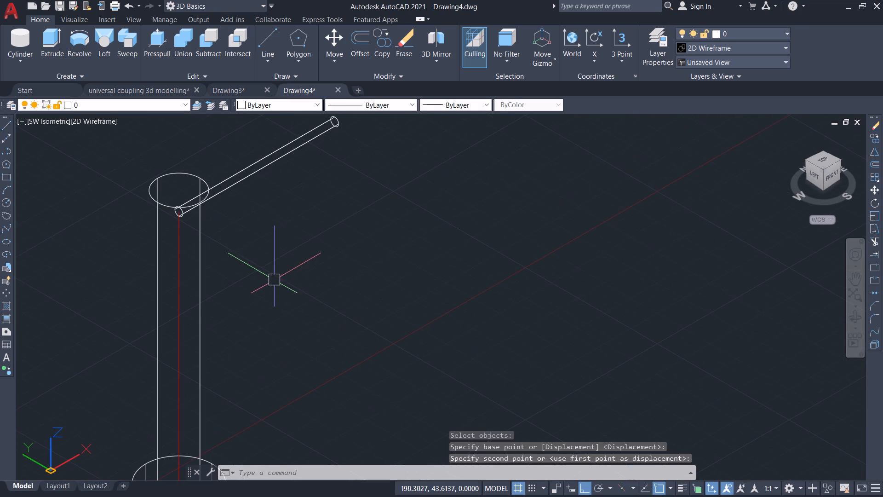
{"action": "middle_click_drag", "start_coordinate": [307, 273], "coordinate": [278, 292], "text": "shift"}
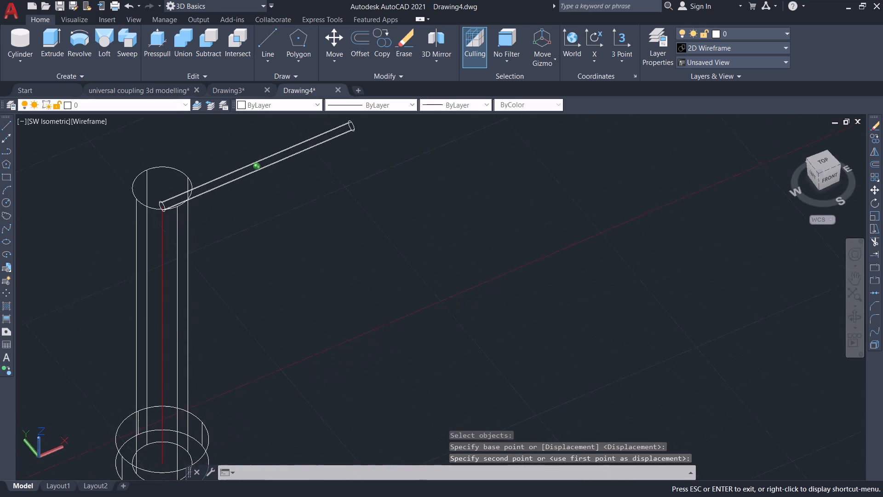
{"action": "middle_click_drag", "start_coordinate": [278, 292], "coordinate": [178, 230], "text": "shift"}
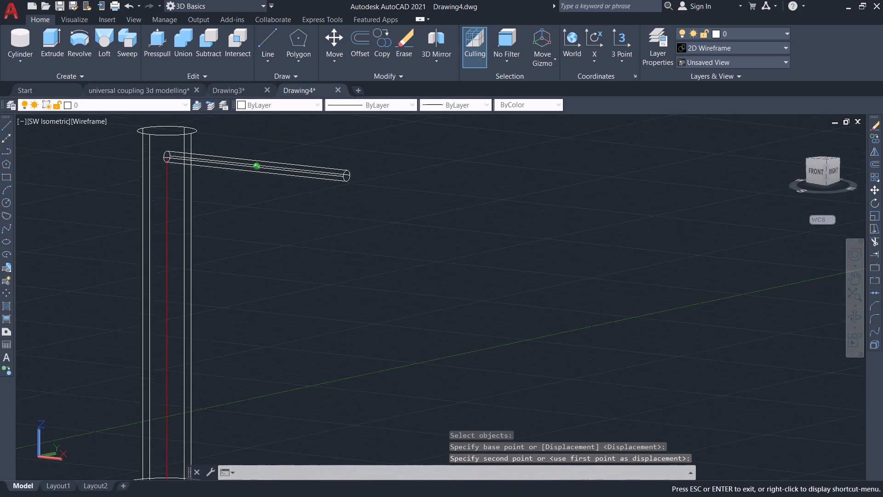
{"action": "middle_click_drag", "start_coordinate": [178, 230], "coordinate": [190, 234], "text": "shift"}
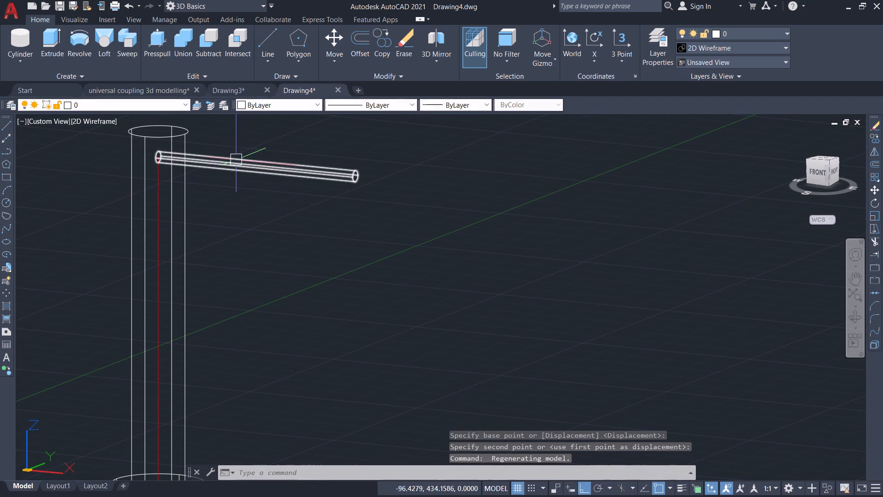
{"action": "scroll", "coordinate": [234, 181], "scroll_direction": "down", "scroll_amount": 1}
{"action": "scroll", "coordinate": [209, 178], "scroll_direction": "up", "scroll_amount": 3}
{"action": "scroll", "coordinate": [209, 178], "scroll_direction": "down", "scroll_amount": 2}
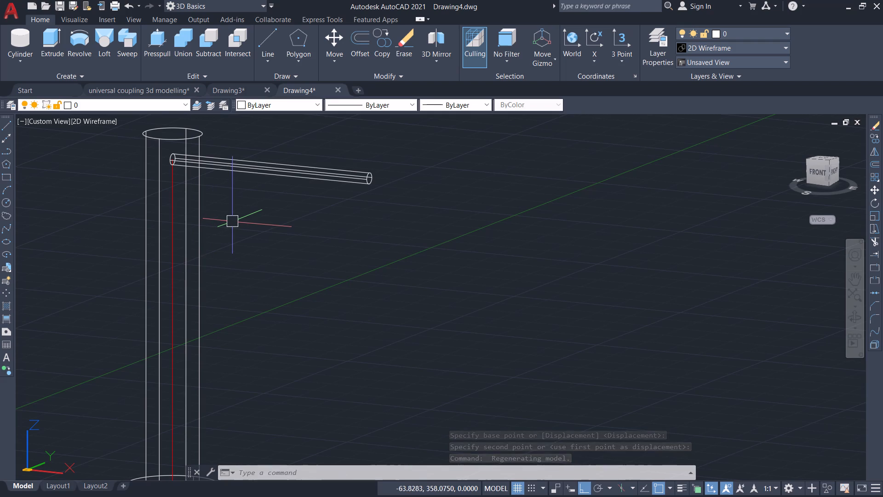
{"action": "scroll", "coordinate": [198, 186], "scroll_direction": "up", "scroll_amount": 2}
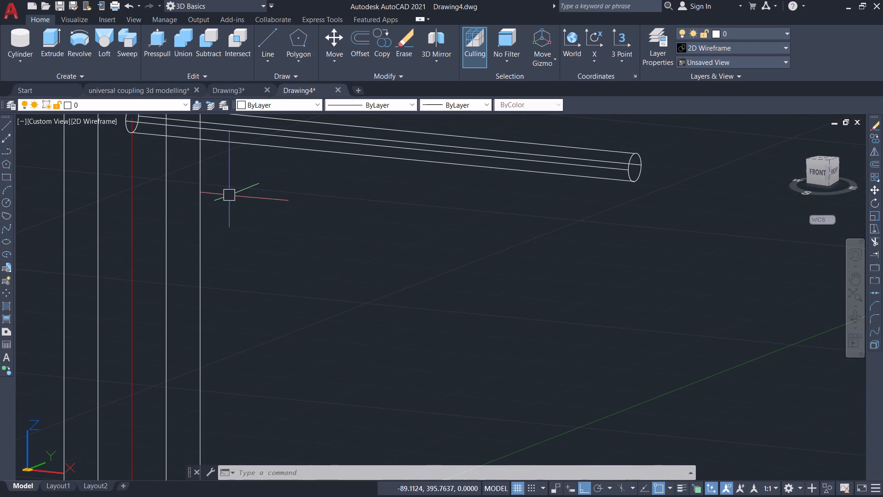
{"action": "scroll", "coordinate": [229, 195], "scroll_direction": "down", "scroll_amount": 1}
Draw a helper line about 17 long along X from the centre of the small cylinder's end face on the shaft axis.
{"action": "middle_click_drag", "start_coordinate": [247, 202], "coordinate": [287, 277]}
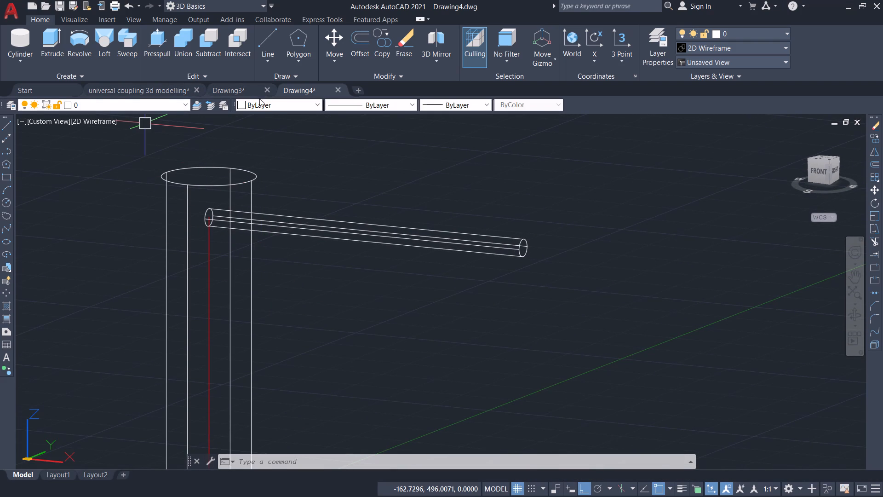
{"action": "left_click", "coordinate": [269, 41]}
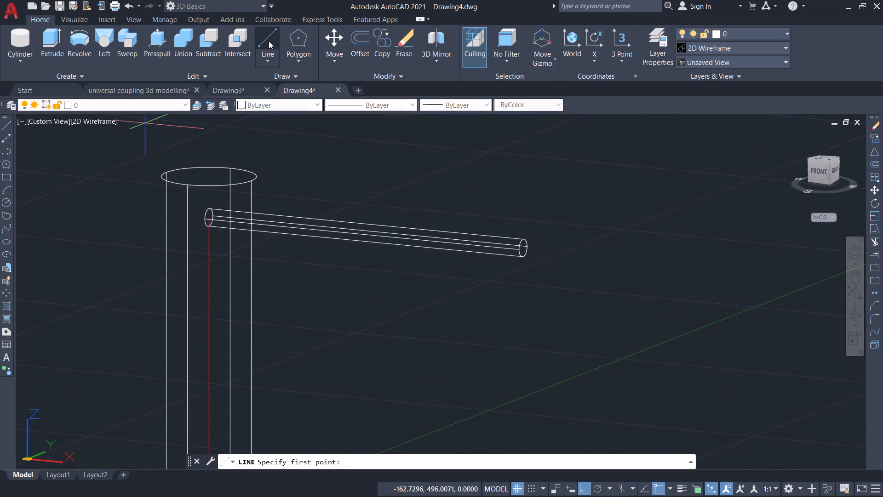
{"action": "left_click", "coordinate": [208, 221]}
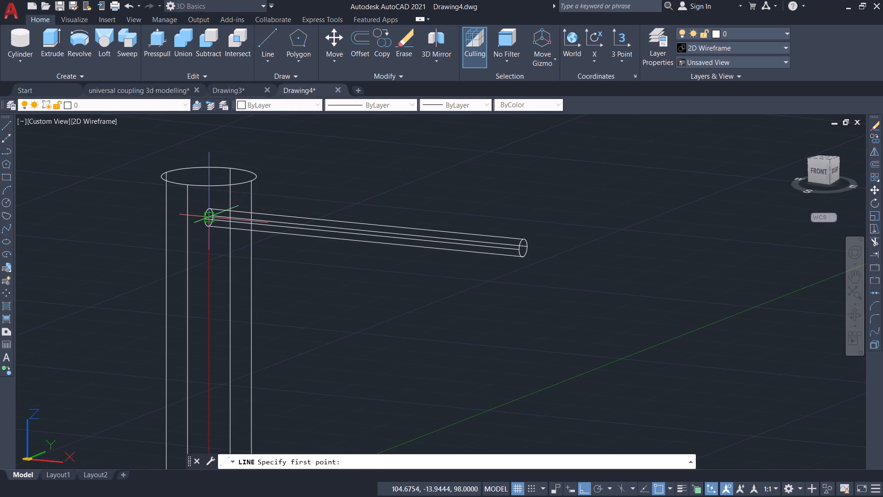
{"action": "left_click", "coordinate": [278, 234]}
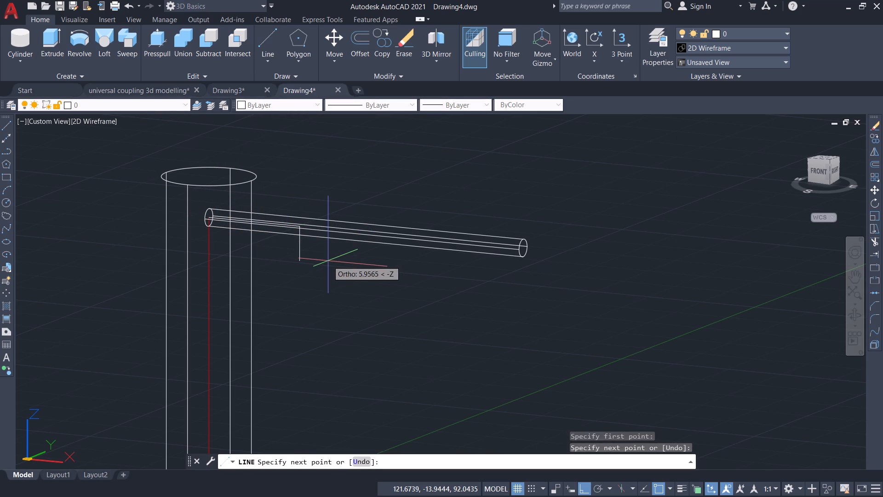
{"action": "key", "text": "Return"}
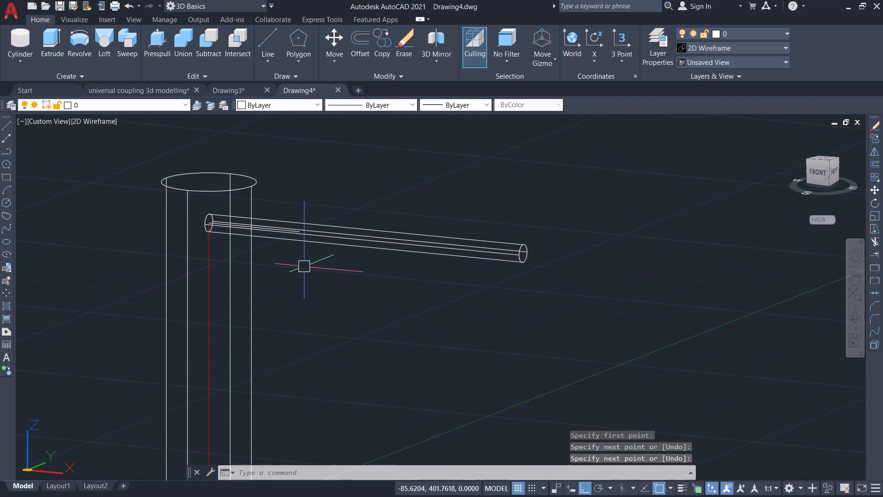
Move the small cylinder by the centre of its far end face onto the free end of the helper line.
{"action": "key", "text": "m"}
{"action": "key", "text": "Return"}
{"action": "scroll", "coordinate": [254, 238], "scroll_direction": "up", "scroll_amount": 2}
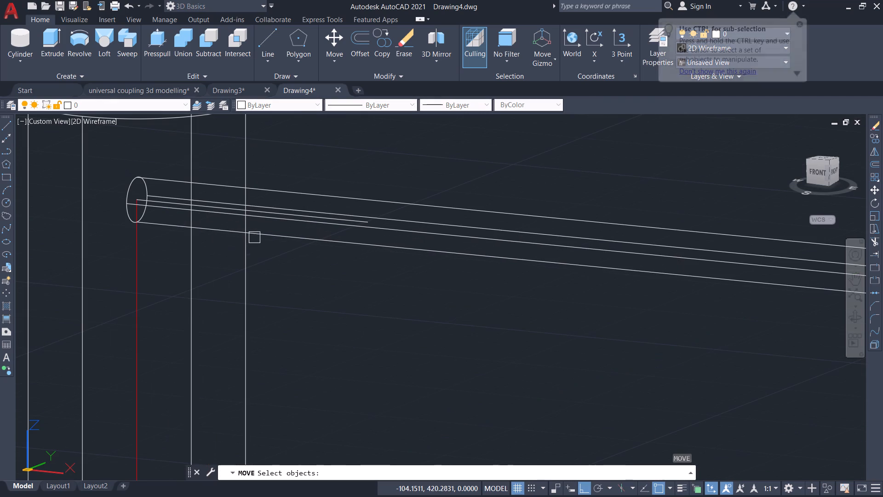
{"action": "left_click", "coordinate": [359, 197]}
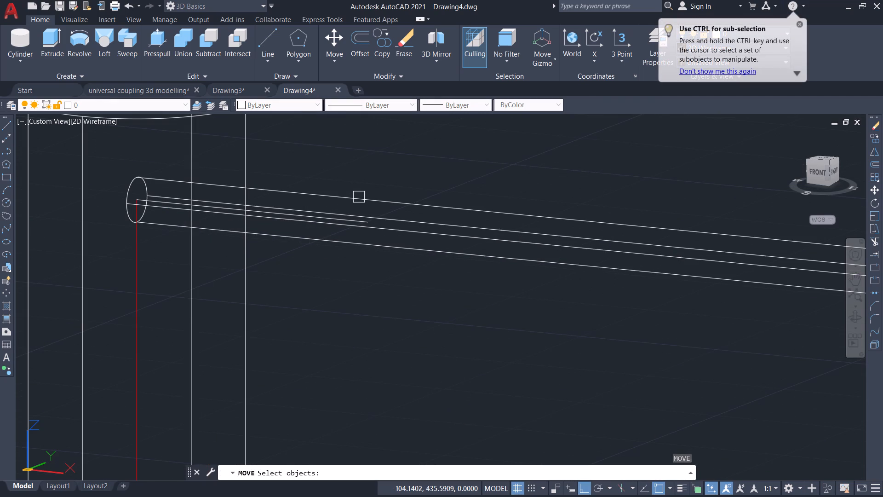
{"action": "key", "text": "Return"}
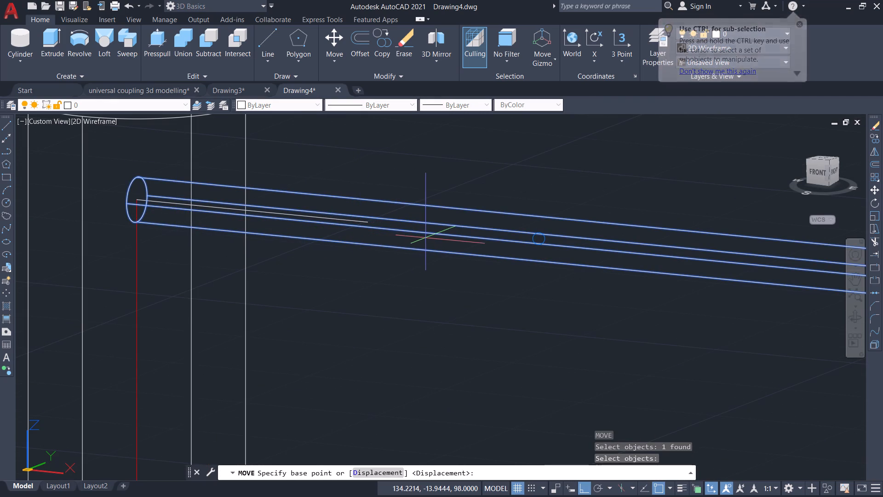
{"action": "scroll", "coordinate": [425, 238], "scroll_direction": "down", "scroll_amount": 1}
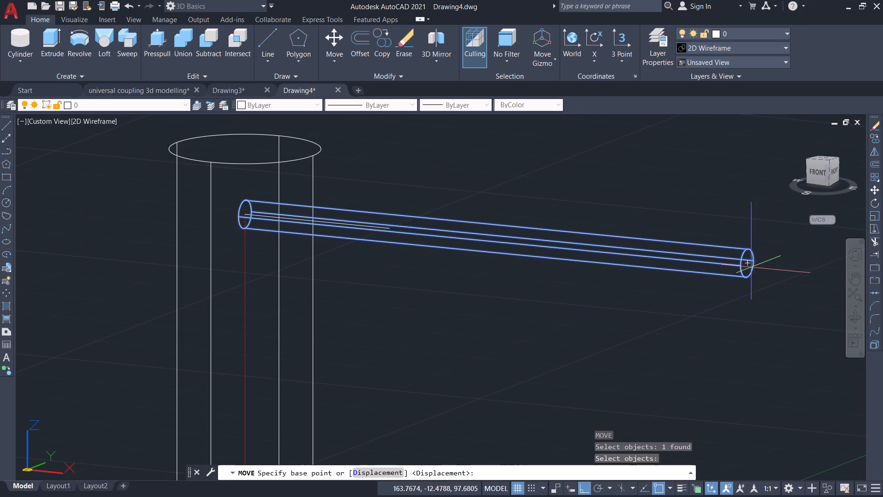
{"action": "left_click", "coordinate": [746, 267]}
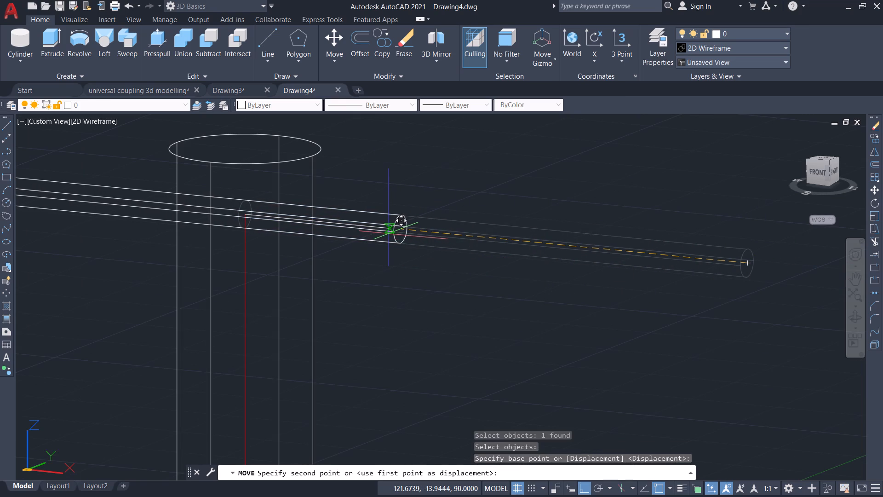
{"action": "left_click", "coordinate": [389, 234]}
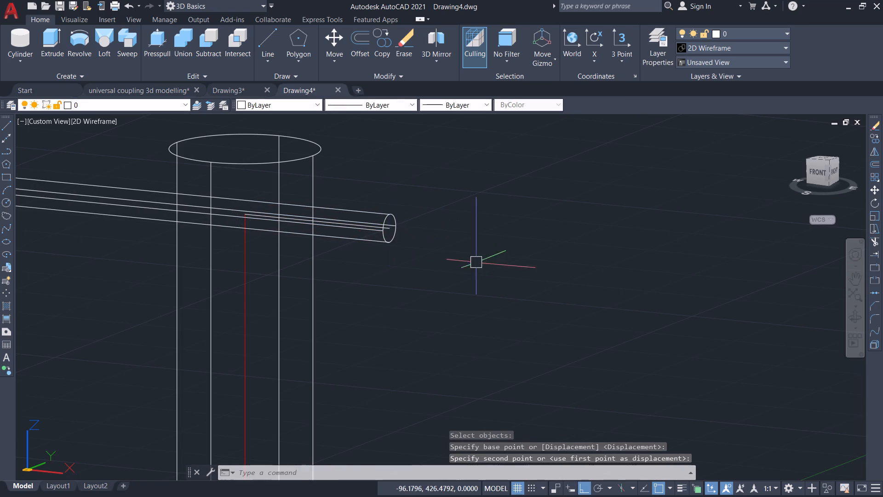
Set the viewport's visual style to Conceptual.
{"action": "scroll", "coordinate": [453, 285], "scroll_direction": "down", "scroll_amount": 1}
{"action": "scroll", "coordinate": [315, 240], "scroll_direction": "up", "scroll_amount": 2}
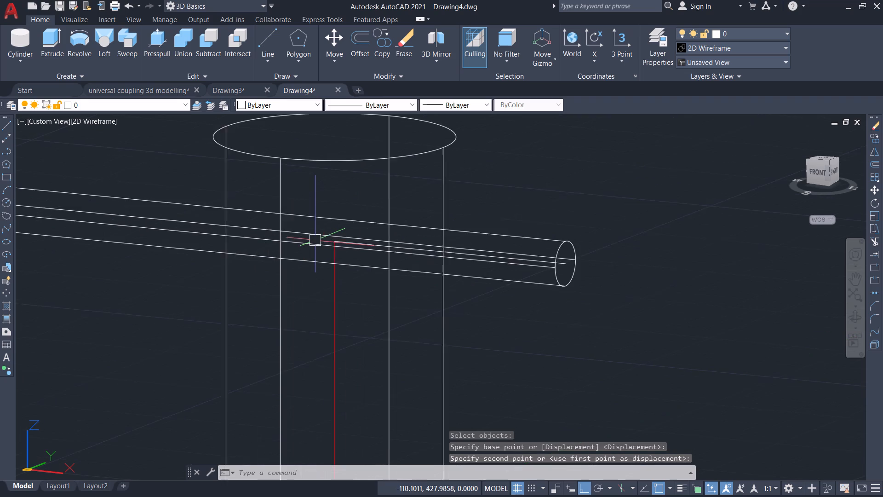
{"action": "scroll", "coordinate": [315, 240], "scroll_direction": "up", "scroll_amount": 1}
{"action": "scroll", "coordinate": [315, 240], "scroll_direction": "down", "scroll_amount": 3}
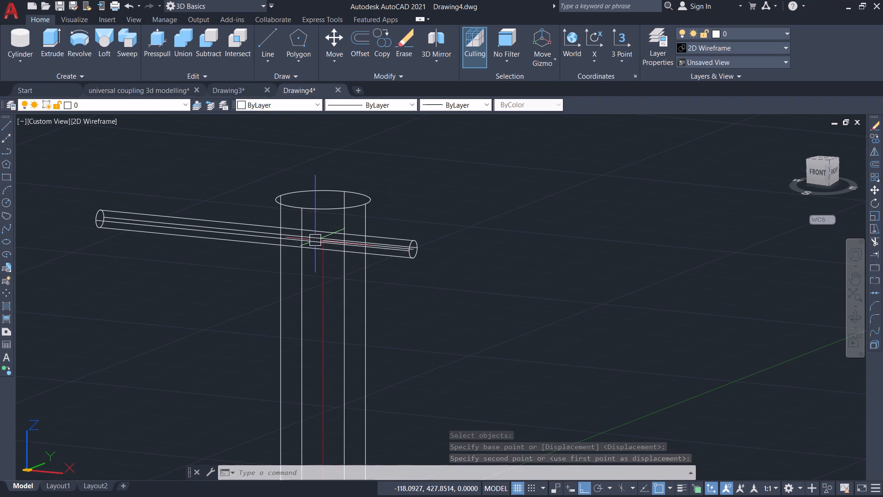
{"action": "left_click", "coordinate": [441, 212]}
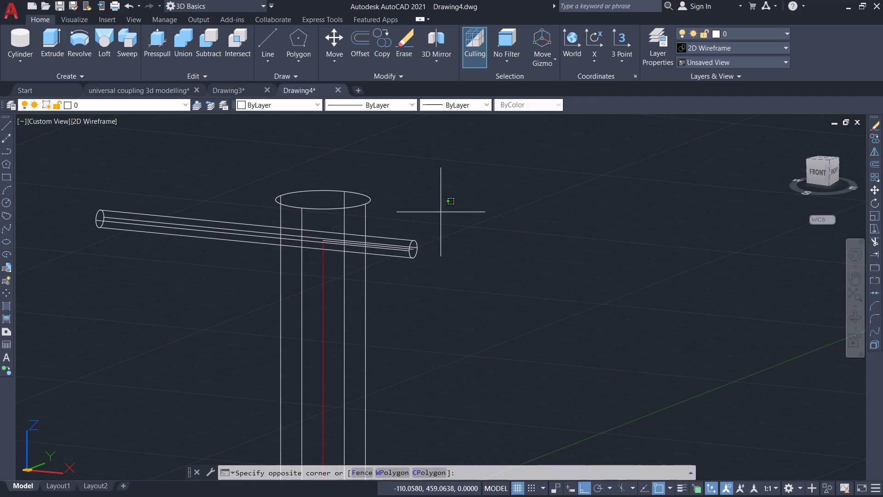
{"action": "left_click", "coordinate": [450, 191]}
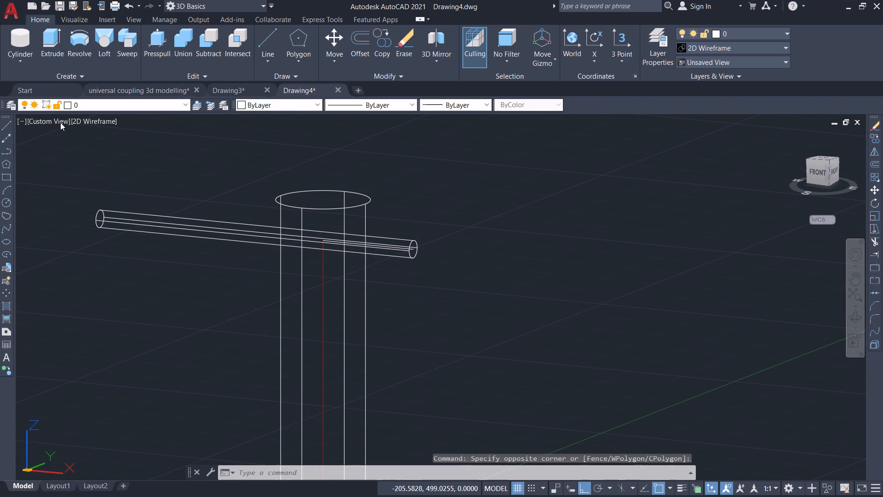
{"action": "left_click", "coordinate": [87, 124]}
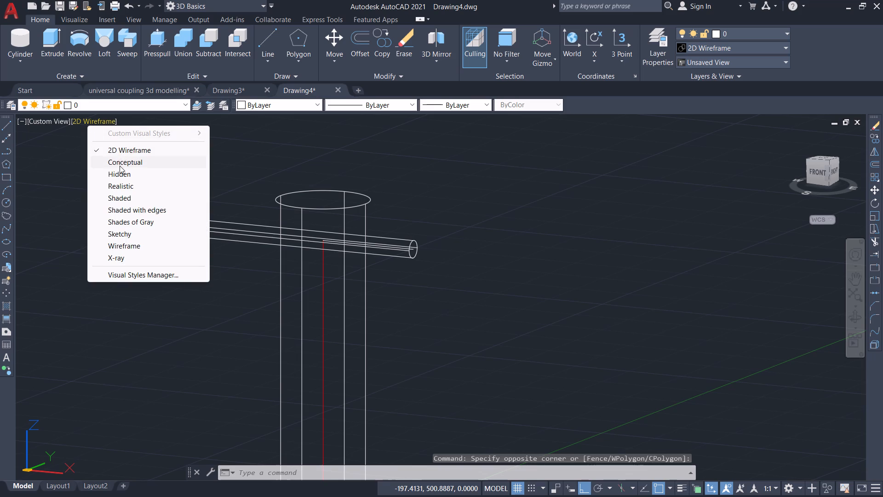
{"action": "left_click", "coordinate": [120, 166]}
{"action": "scroll", "coordinate": [214, 216], "scroll_direction": "down", "scroll_amount": 1}
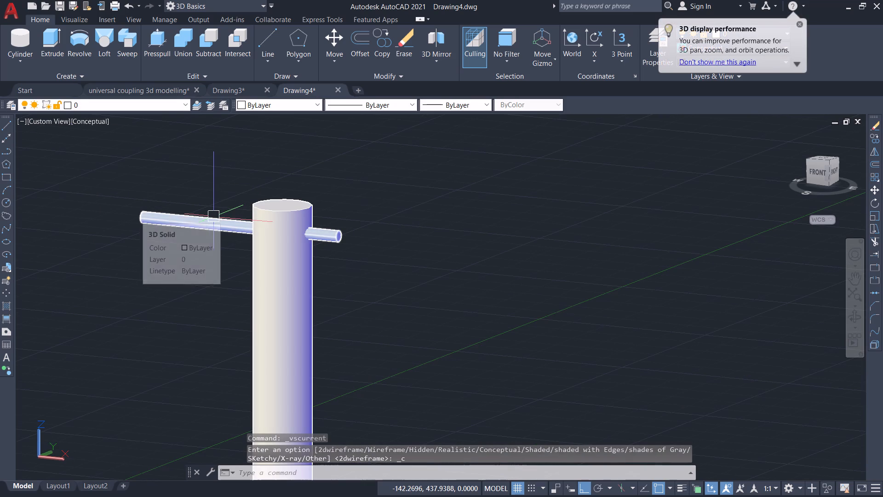
Subtract the small horizontal cylinder from the pin's shaft and base solids to cut a cross hole near the top.
{"action": "middle_click_drag", "start_coordinate": [166, 295], "coordinate": [191, 245]}
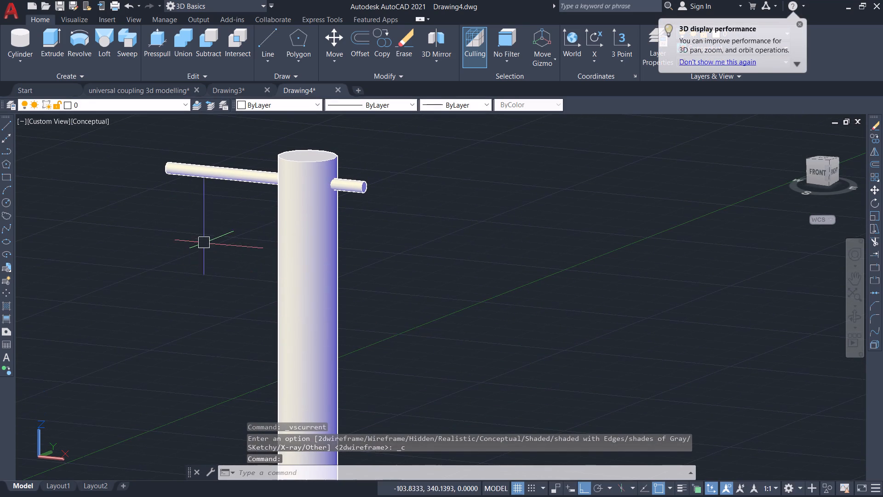
{"action": "middle_click_drag", "start_coordinate": [202, 237], "coordinate": [123, 264], "text": "shift"}
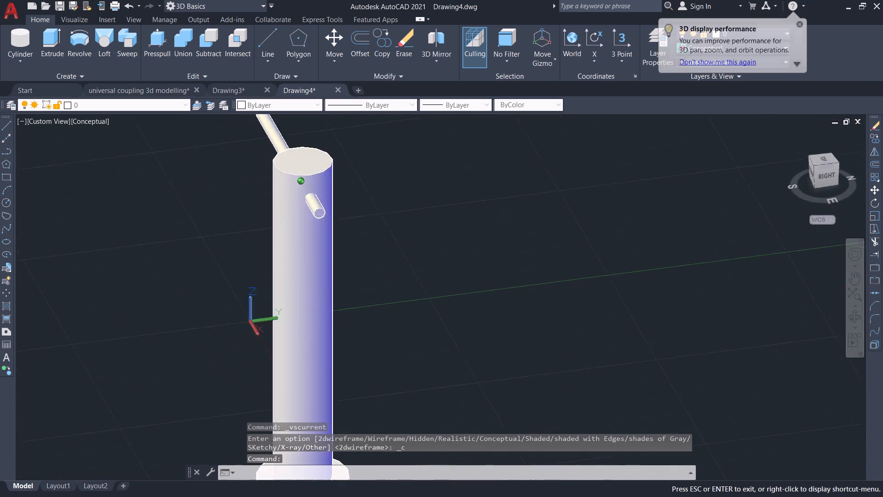
{"action": "middle_click_drag", "start_coordinate": [123, 264], "coordinate": [212, 271], "text": "shift"}
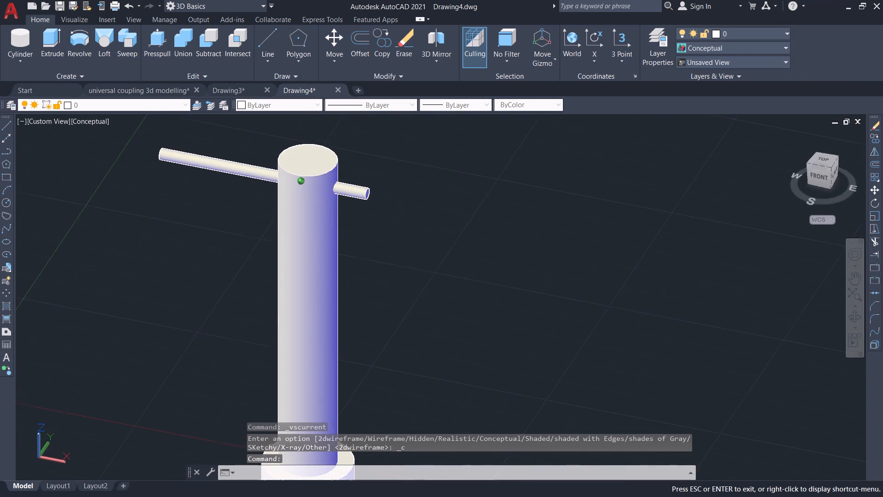
{"action": "middle_click_drag", "start_coordinate": [212, 271], "coordinate": [215, 267], "text": "shift"}
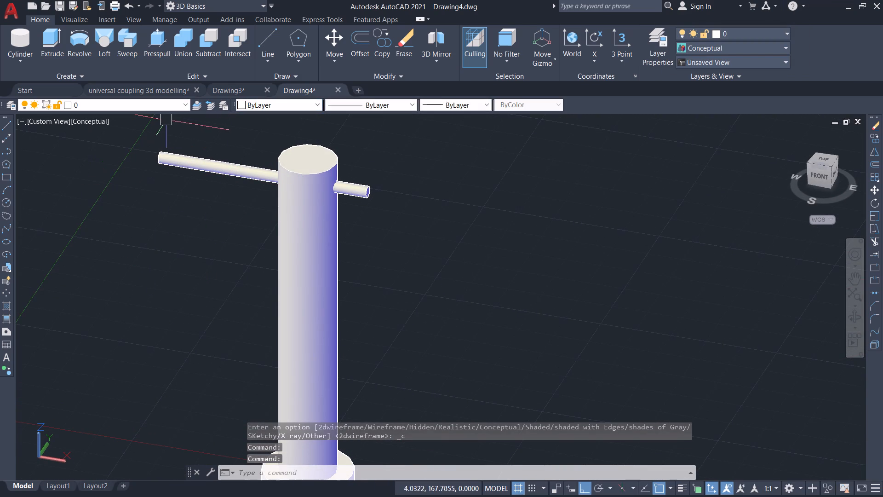
{"action": "left_click", "coordinate": [197, 47]}
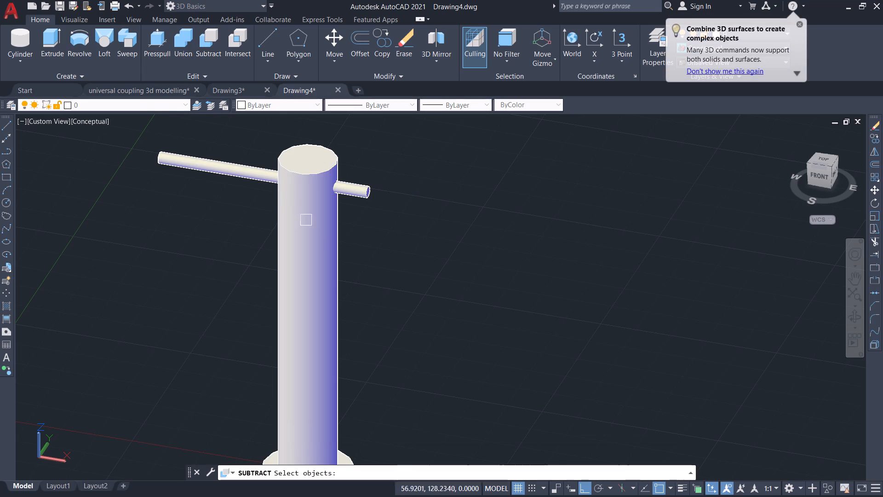
{"action": "left_click", "coordinate": [327, 265]}
{"action": "scroll", "coordinate": [332, 271], "scroll_direction": "down", "scroll_amount": 2}
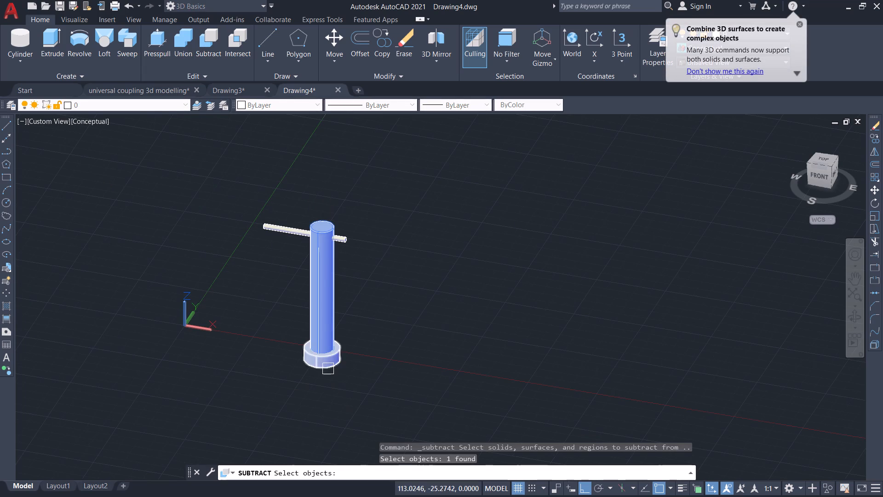
{"action": "left_click", "coordinate": [328, 369]}
{"action": "scroll", "coordinate": [345, 212], "scroll_direction": "up", "scroll_amount": 2}
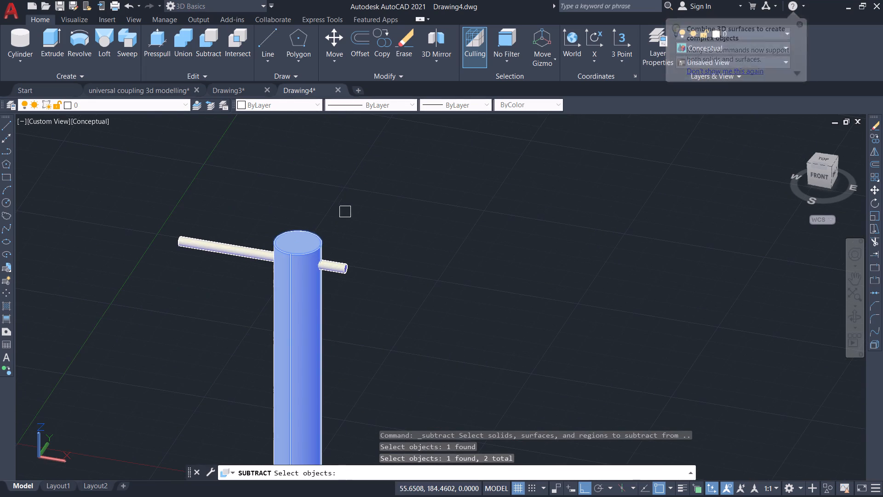
{"action": "key", "text": "Return"}
{"action": "left_click", "coordinate": [341, 269]}
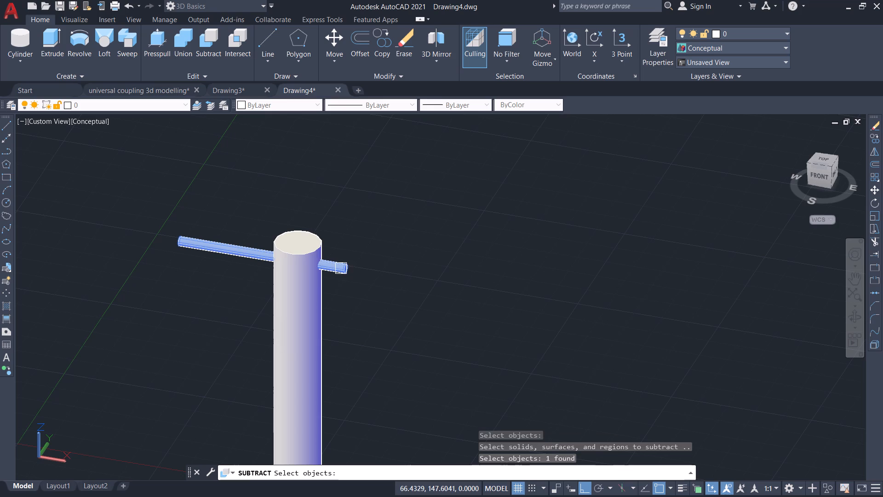
{"action": "key", "text": "Return"}
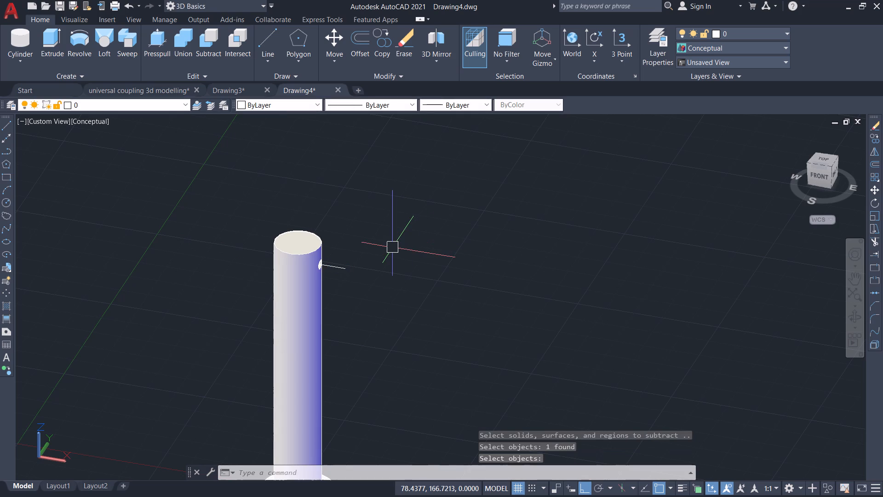
Delete the helper line protruding from the cross hole in the shaft.
{"action": "middle_click_drag", "start_coordinate": [393, 248], "coordinate": [347, 217], "text": "shift"}
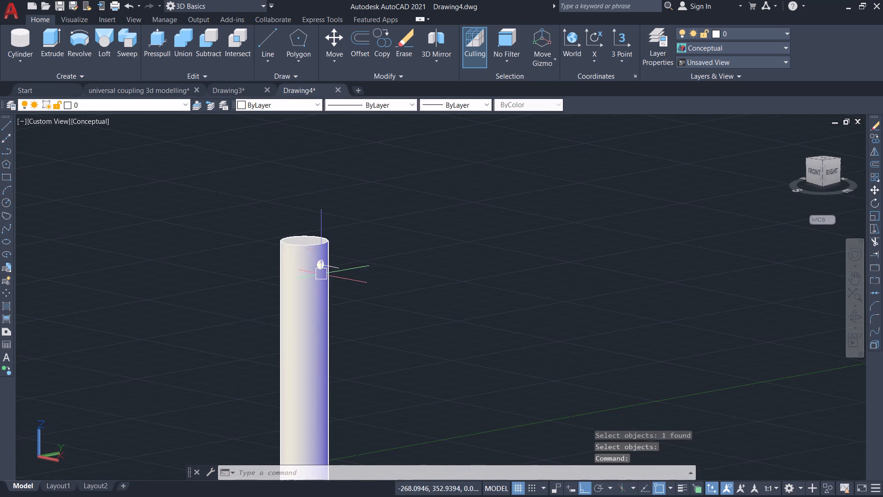
{"action": "scroll", "coordinate": [321, 275], "scroll_direction": "up", "scroll_amount": 3}
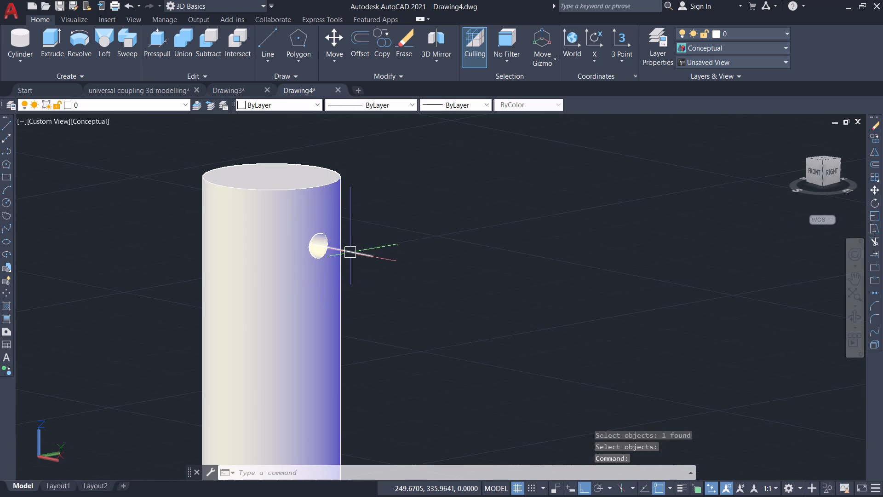
{"action": "left_click", "coordinate": [350, 253]}
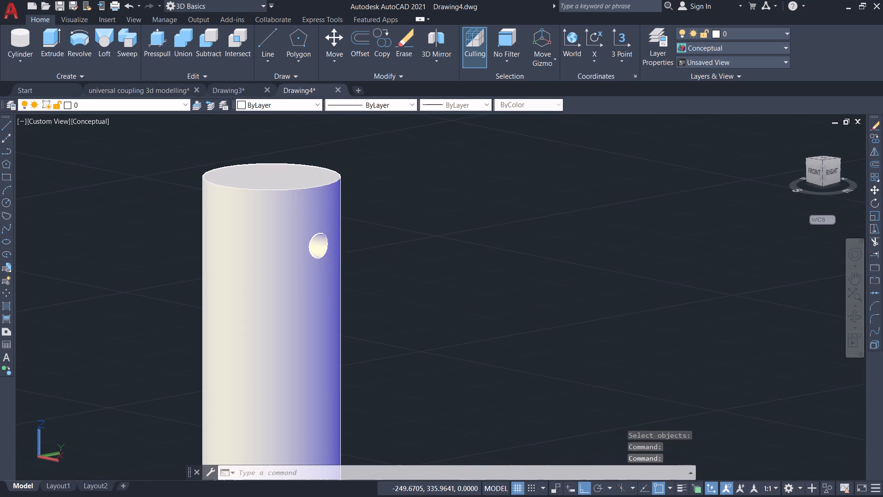
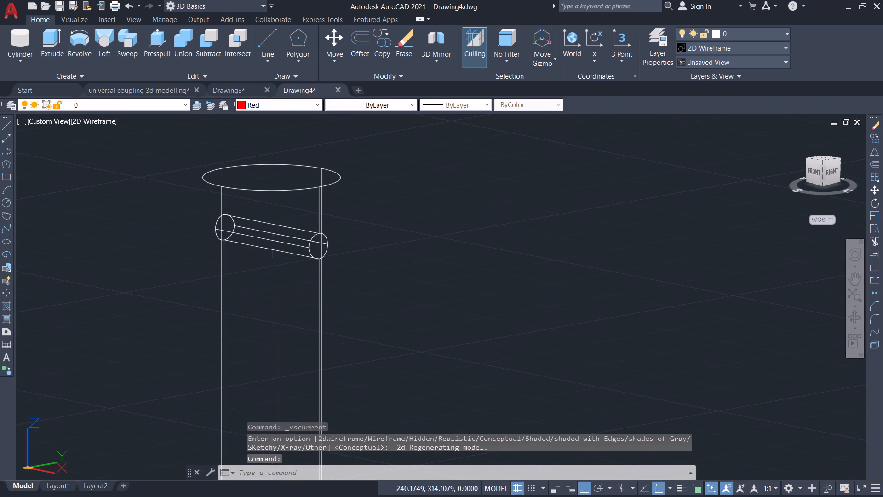
Set the viewport's visual style to Conceptual.
{"action": "scroll", "coordinate": [278, 286], "scroll_direction": "down", "scroll_amount": 2}
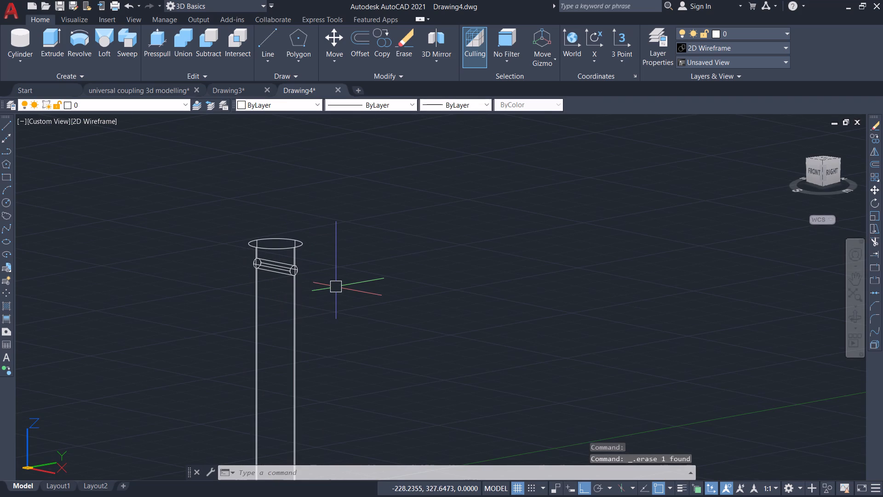
{"action": "left_click", "coordinate": [94, 123]}
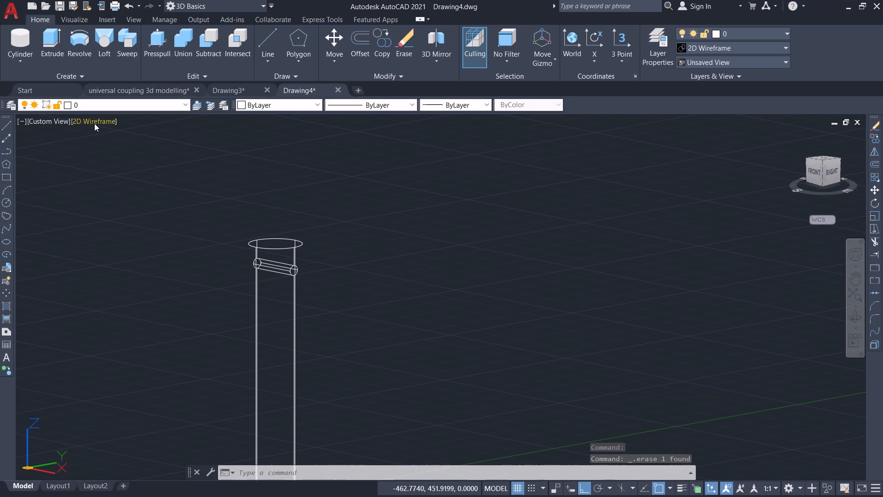
{"action": "left_click", "coordinate": [115, 157]}
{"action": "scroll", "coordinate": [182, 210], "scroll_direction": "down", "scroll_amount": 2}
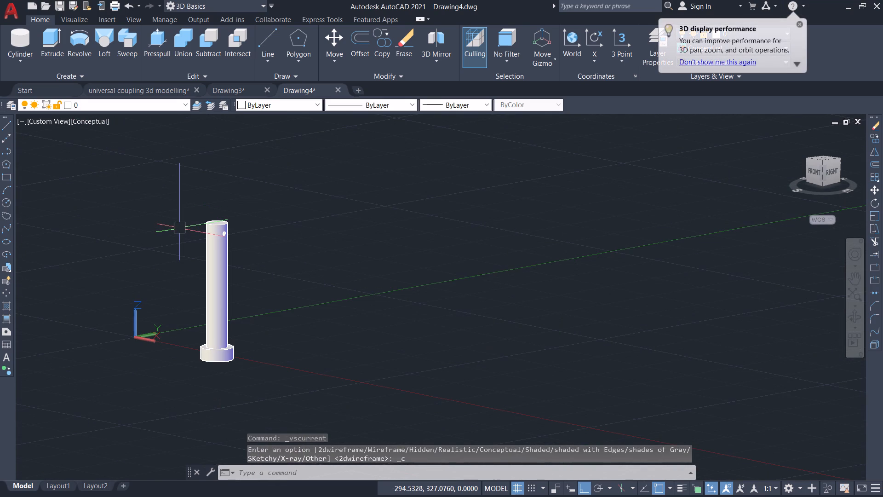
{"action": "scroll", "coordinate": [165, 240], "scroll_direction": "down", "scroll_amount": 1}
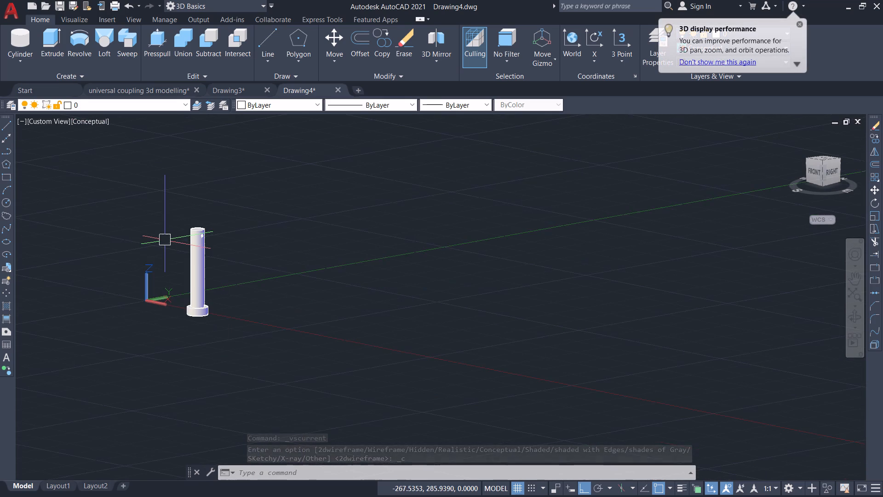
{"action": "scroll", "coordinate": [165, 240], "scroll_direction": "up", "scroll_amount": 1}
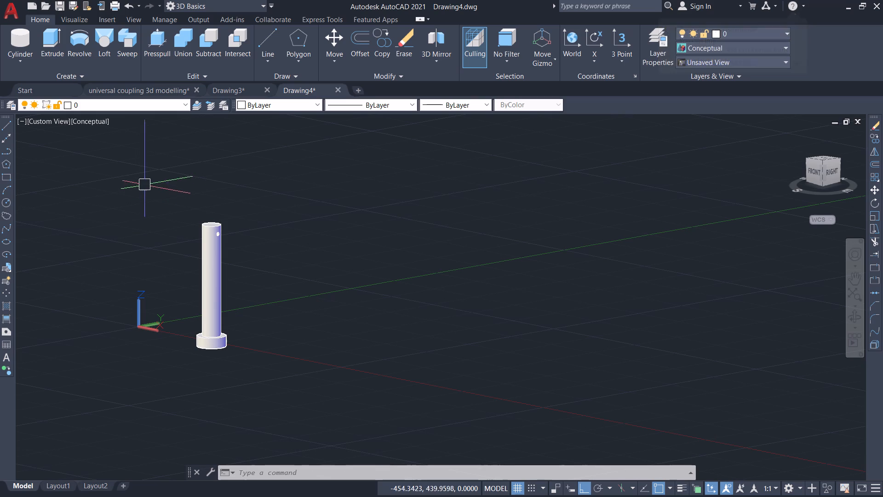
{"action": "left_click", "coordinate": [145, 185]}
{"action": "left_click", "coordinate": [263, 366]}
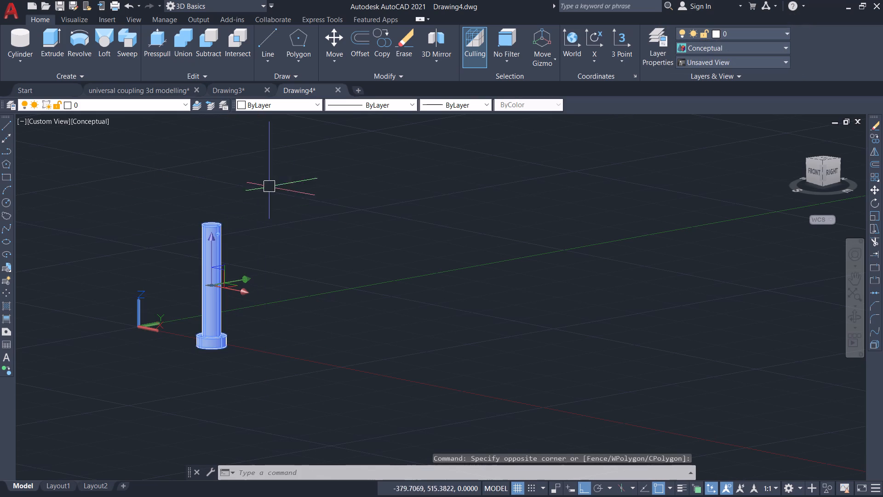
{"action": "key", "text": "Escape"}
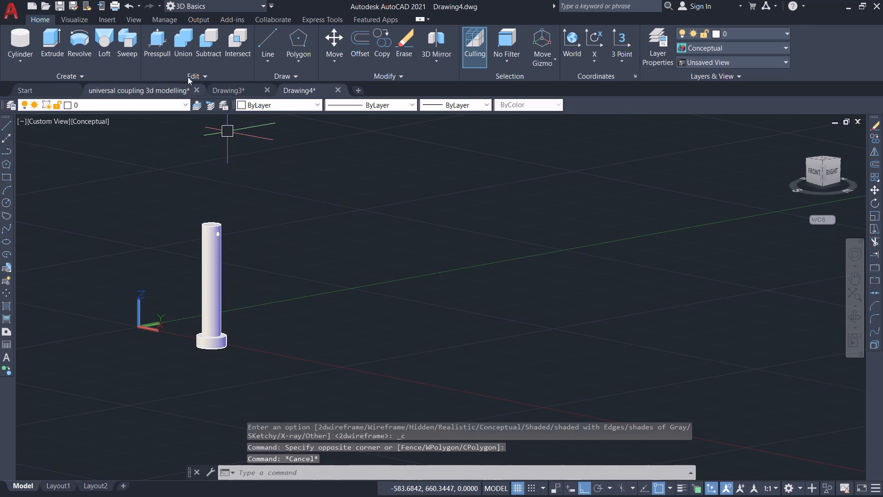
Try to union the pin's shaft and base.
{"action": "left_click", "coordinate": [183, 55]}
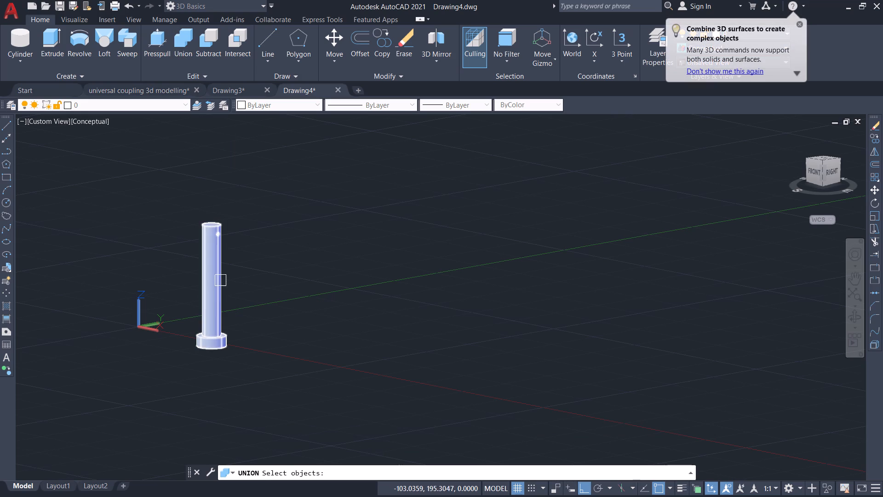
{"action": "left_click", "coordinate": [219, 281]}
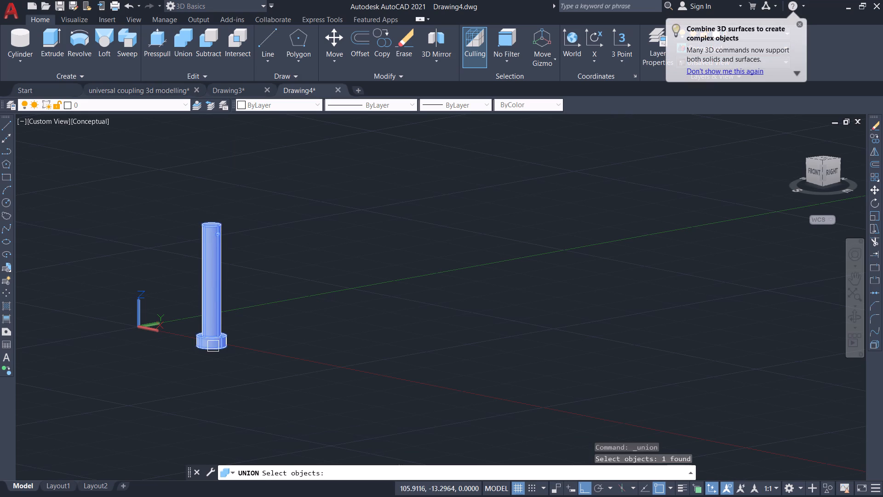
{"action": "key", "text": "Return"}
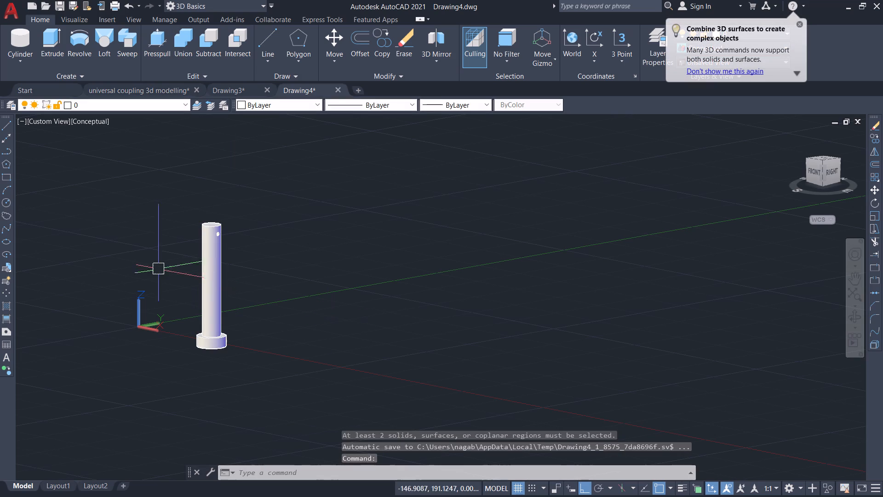
Copy the whole pin from the centre of its base's underside to a spot beside it along the Y axis.
{"action": "scroll", "coordinate": [212, 283], "scroll_direction": "up", "scroll_amount": 3}
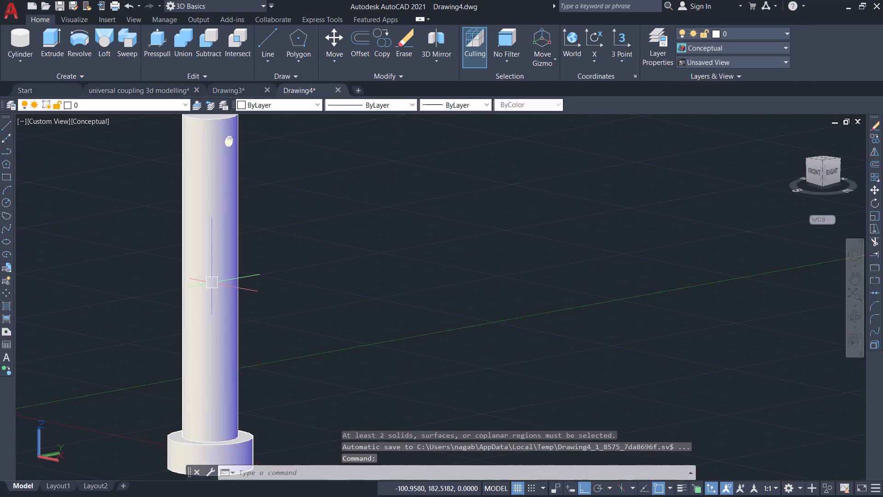
{"action": "scroll", "coordinate": [212, 283], "scroll_direction": "down", "scroll_amount": 1}
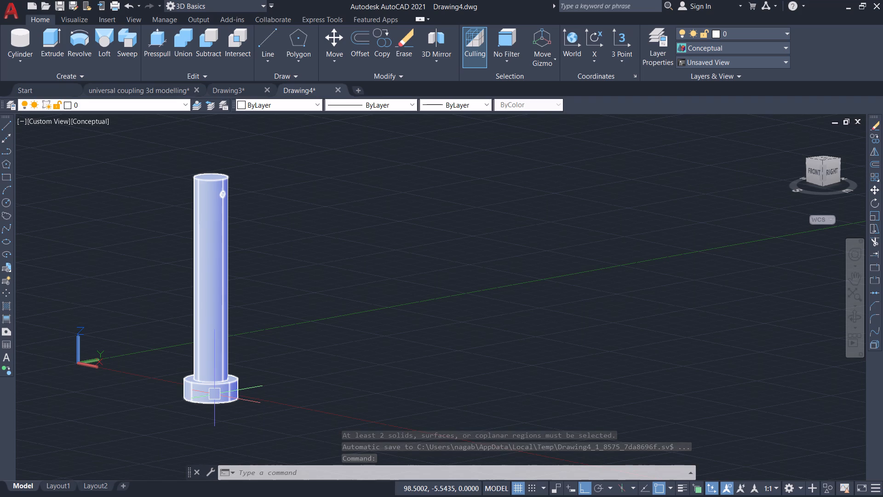
{"action": "scroll", "coordinate": [228, 233], "scroll_direction": "up", "scroll_amount": 2}
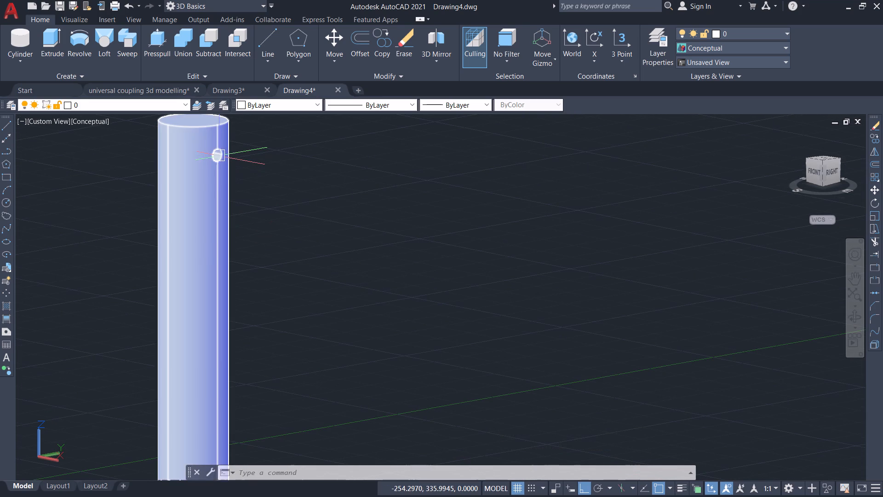
{"action": "scroll", "coordinate": [235, 241], "scroll_direction": "down", "scroll_amount": 2}
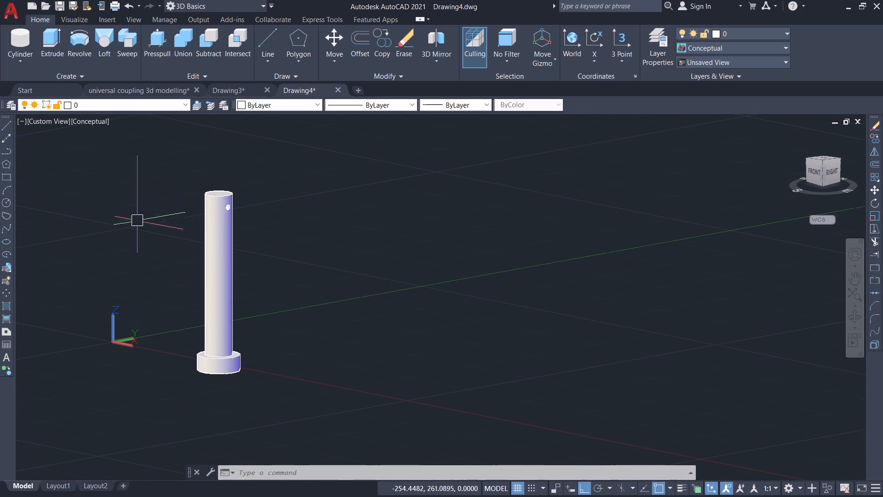
{"action": "left_click", "coordinate": [155, 153]}
{"action": "left_click", "coordinate": [306, 439]}
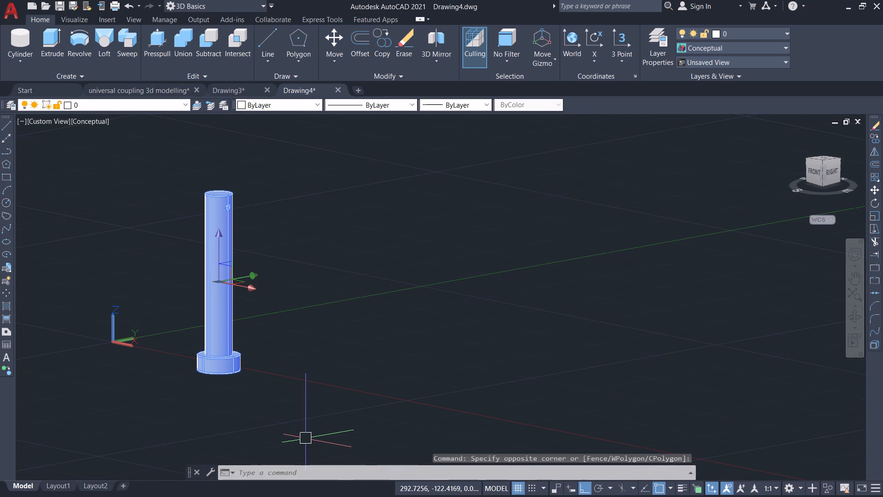
{"action": "type", "text": "co"}
{"action": "key", "text": "Return"}
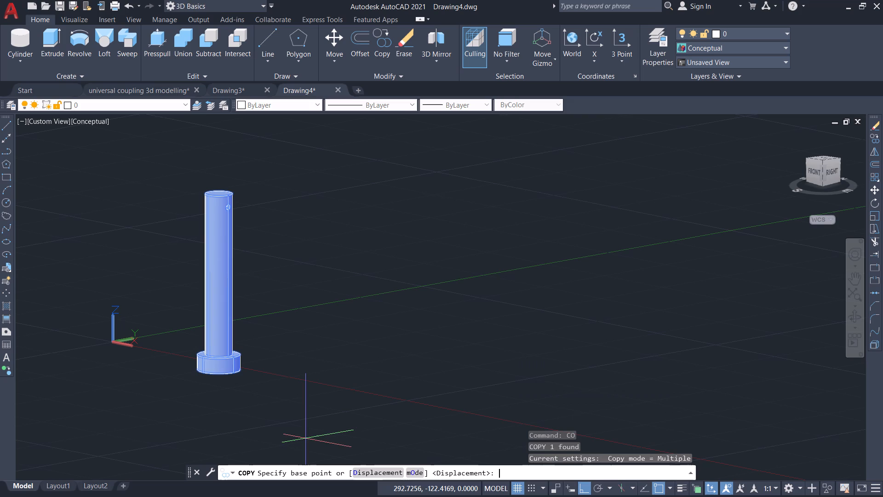
{"action": "left_click", "coordinate": [220, 376]}
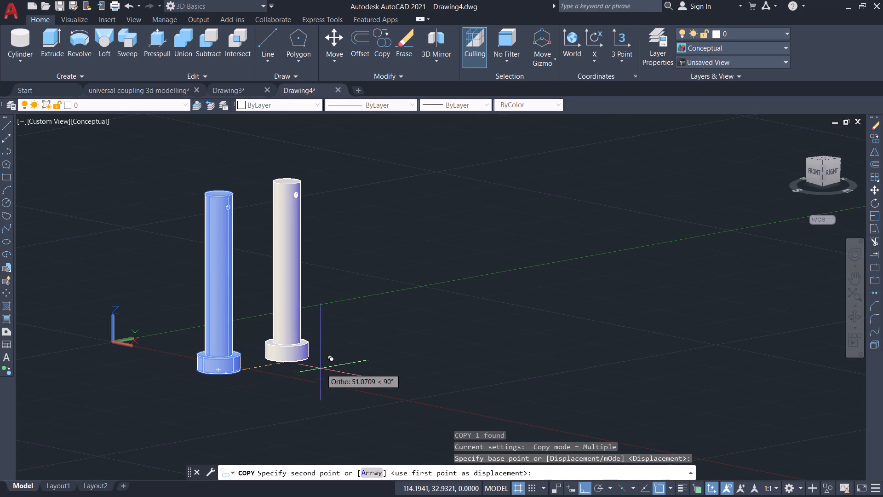
{"action": "left_click", "coordinate": [398, 366]}
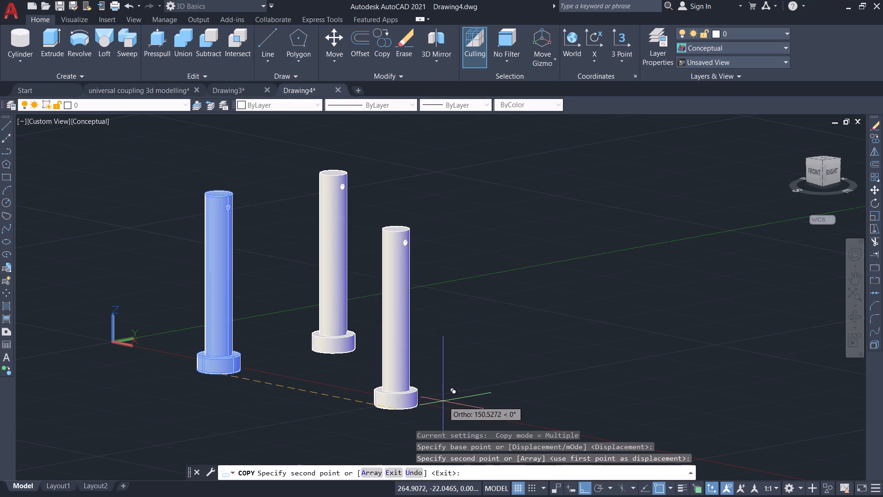
{"action": "key", "text": "Return"}
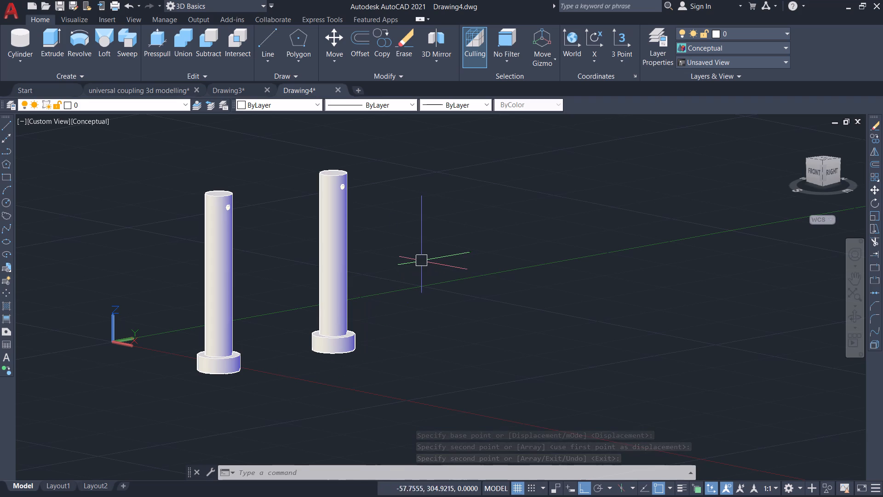
Start a new drawing and set its view to SW Isometric.
{"action": "left_click", "coordinate": [358, 92]}
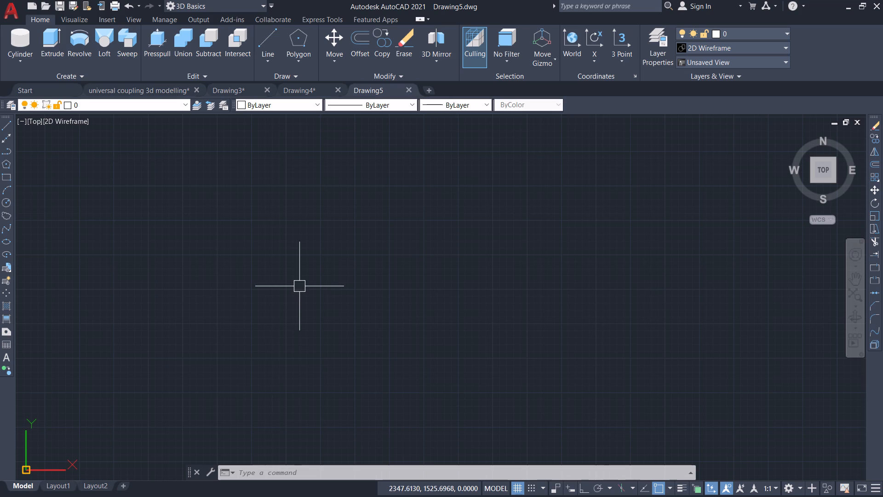
{"action": "left_click", "coordinate": [794, 138]}
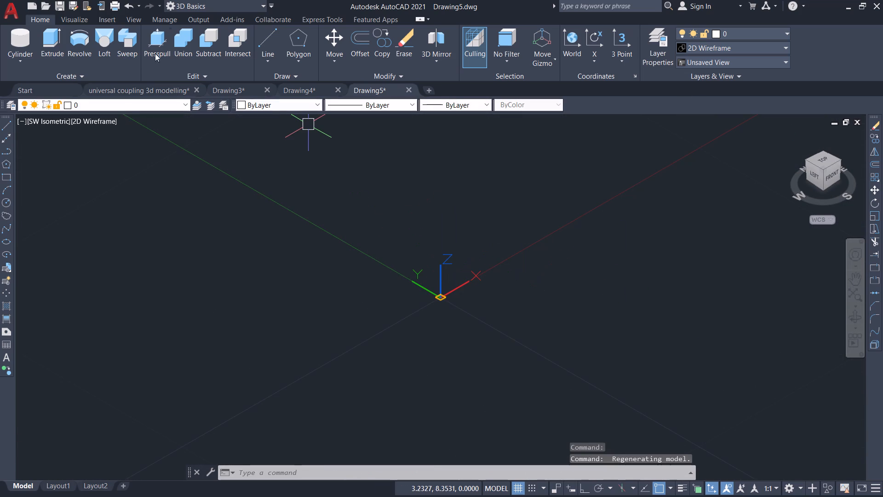
Draw a solid cylinder with diameter 25 and height 10 near the origin.
{"action": "left_click", "coordinate": [19, 43]}
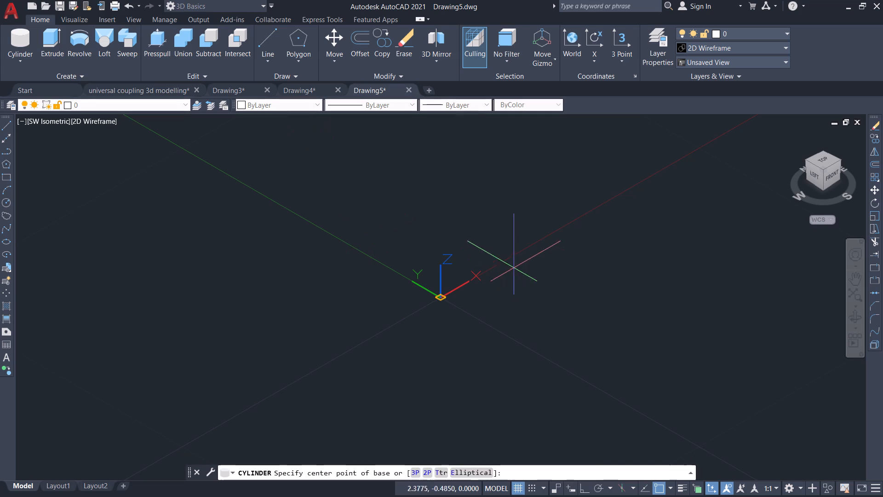
{"action": "middle_click_drag", "start_coordinate": [518, 223], "coordinate": [314, 484]}
{"action": "scroll", "coordinate": [319, 474], "scroll_direction": "down", "scroll_amount": 1}
{"action": "left_click", "coordinate": [389, 266]}
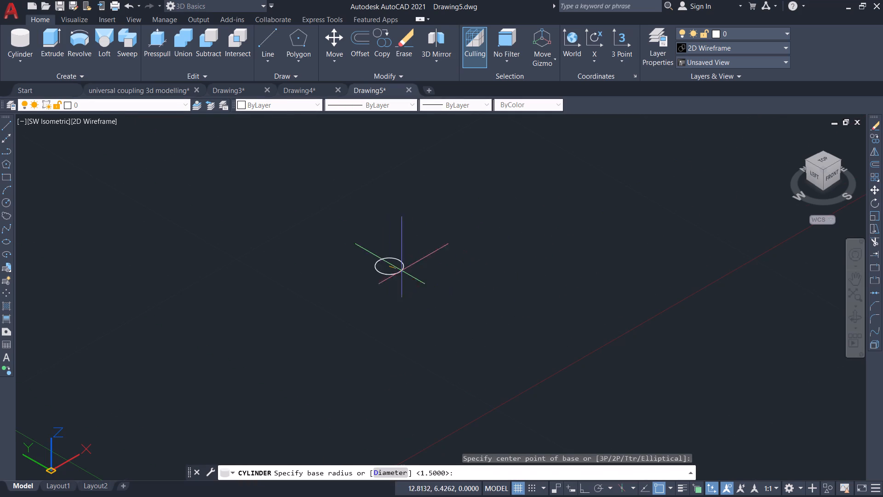
{"action": "key", "text": "d"}
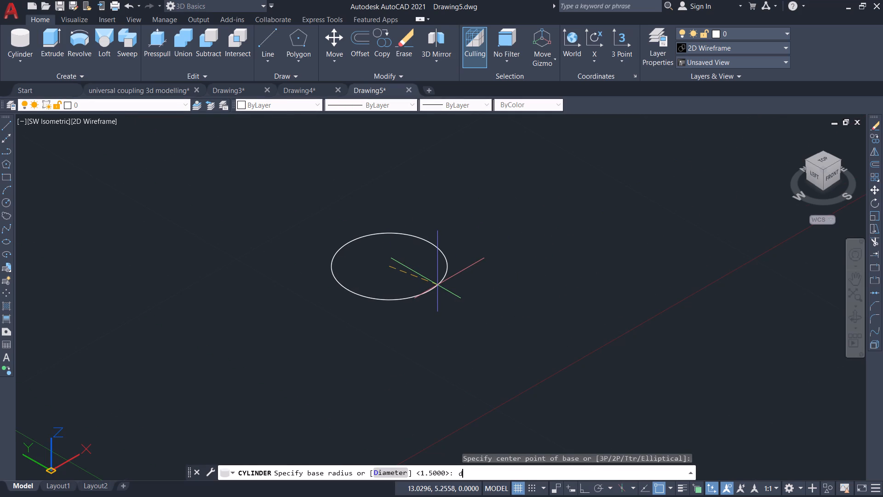
{"action": "key", "text": "Return"}
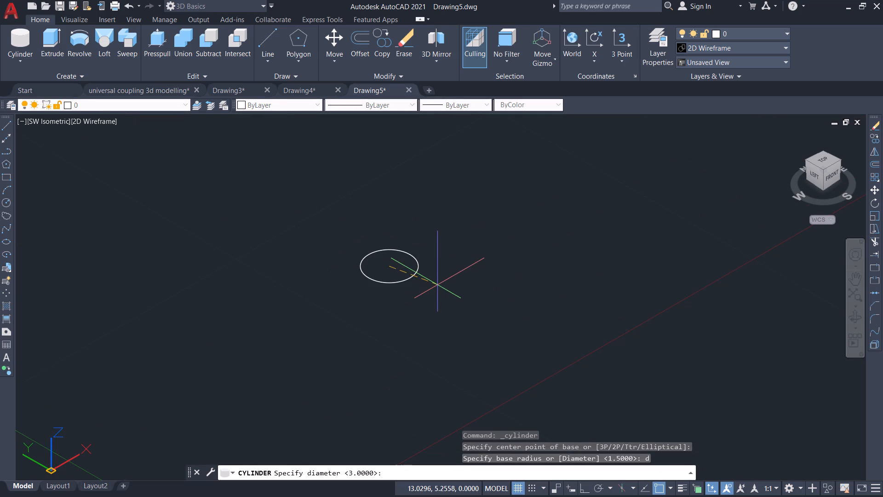
{"action": "type", "text": "25"}
{"action": "key", "text": "Return"}
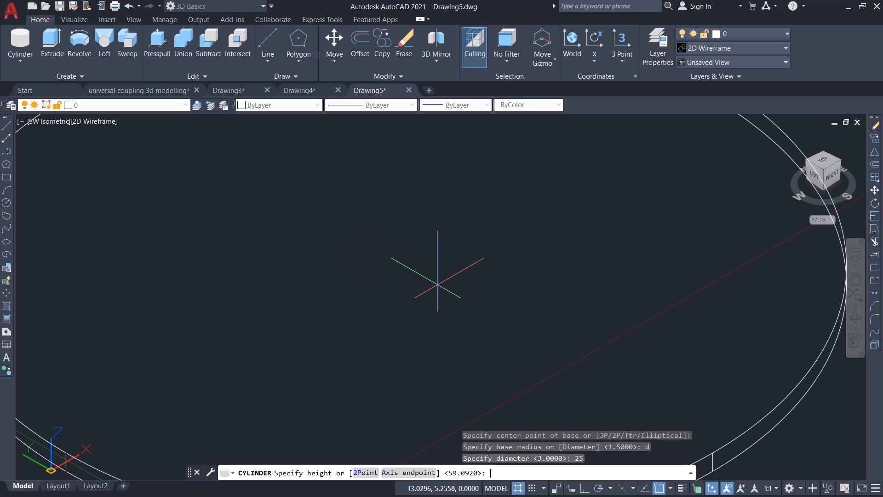
{"action": "scroll", "coordinate": [437, 285], "scroll_direction": "down", "scroll_amount": 4}
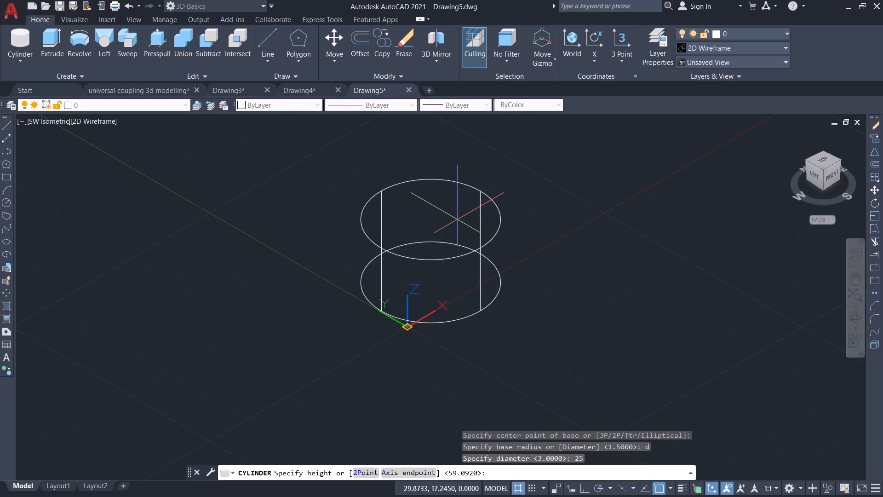
{"action": "type", "text": "10"}
{"action": "key", "text": "Return"}
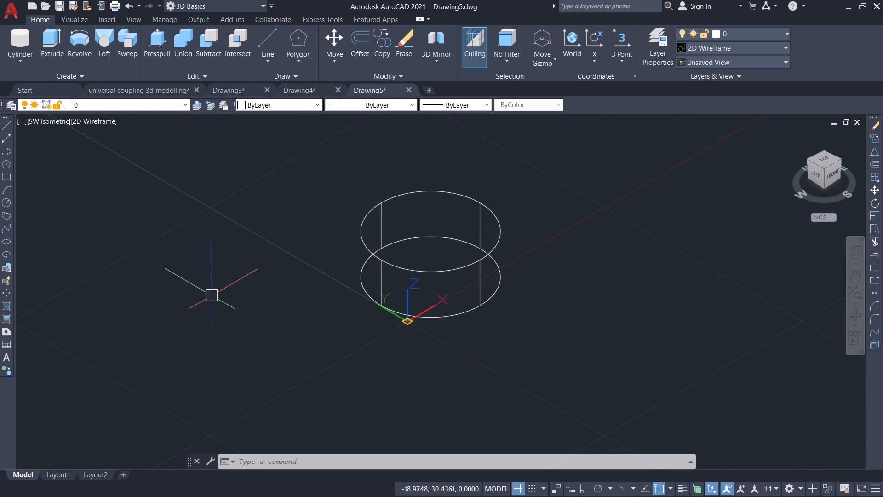
View the cylinder in the Conceptual visual style and return to 2D Wireframe.
{"action": "left_click", "coordinate": [112, 124]}
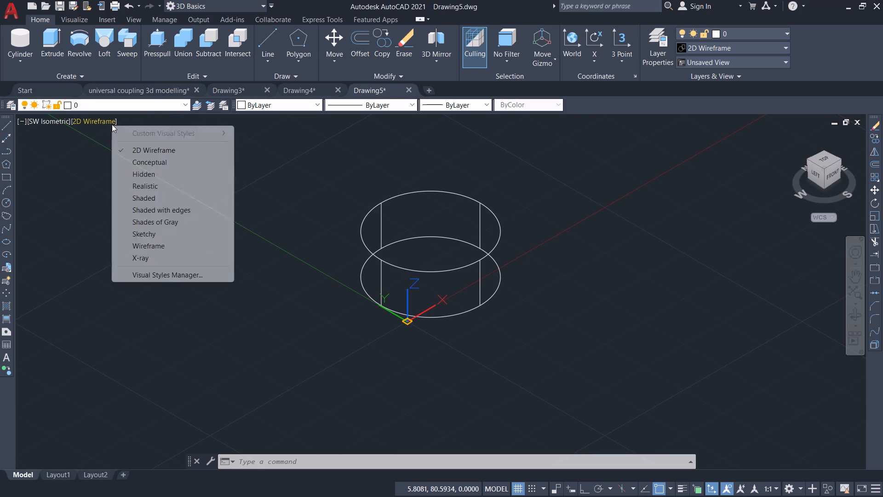
{"action": "left_click", "coordinate": [155, 162]}
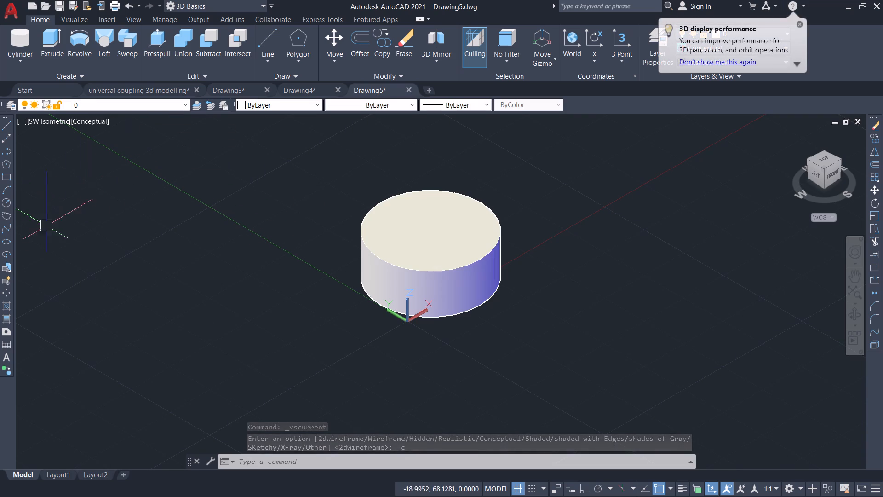
{"action": "left_click", "coordinate": [94, 121]}
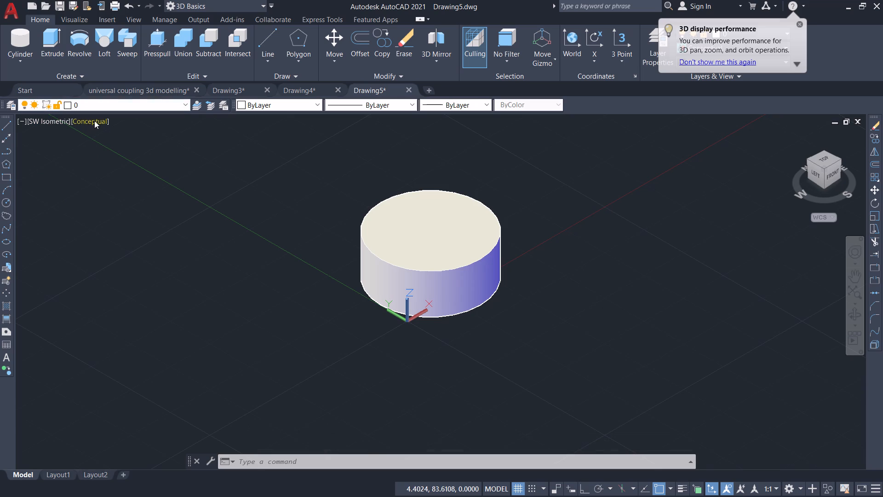
{"action": "left_click", "coordinate": [142, 150]}
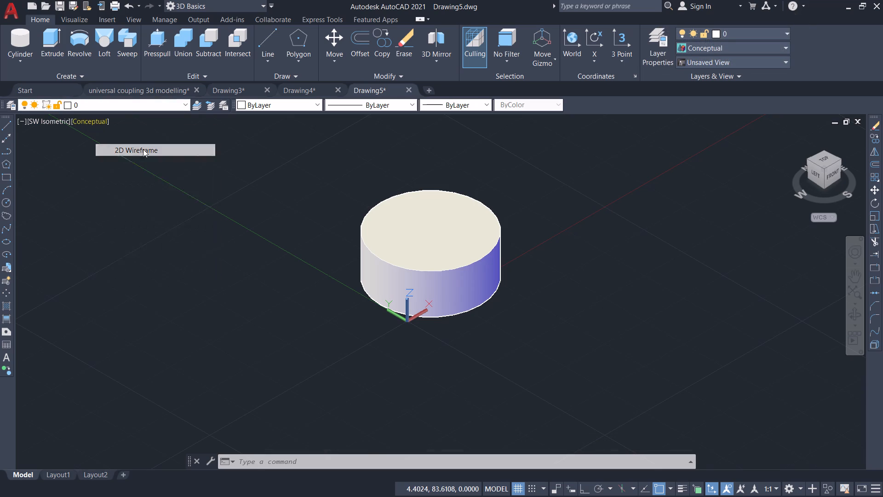
Draw a circle with diameter 16 centred on the cylinder's base.
{"action": "left_click", "coordinate": [10, 201]}
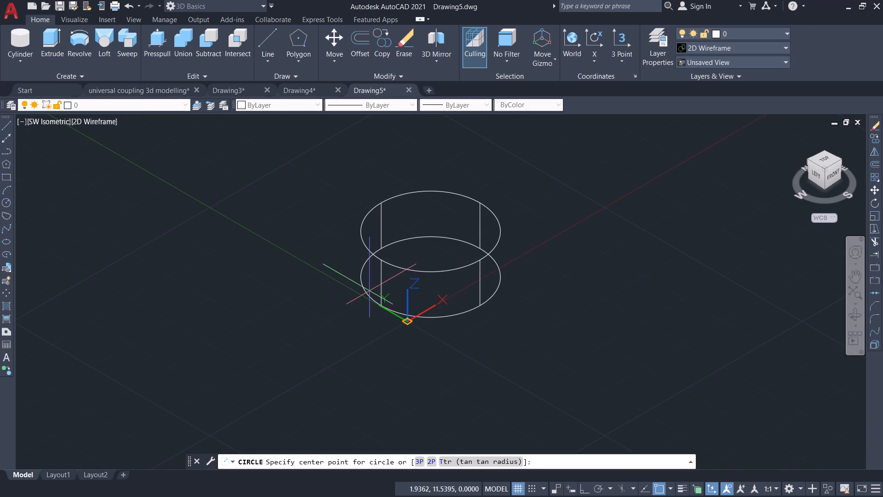
{"action": "left_click", "coordinate": [432, 277]}
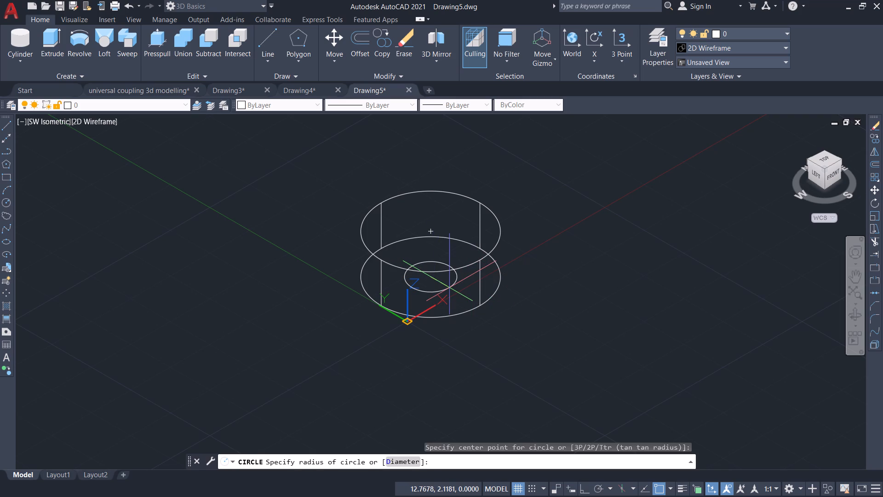
{"action": "key", "text": "d"}
{"action": "key", "text": "Return"}
{"action": "type", "text": "16"}
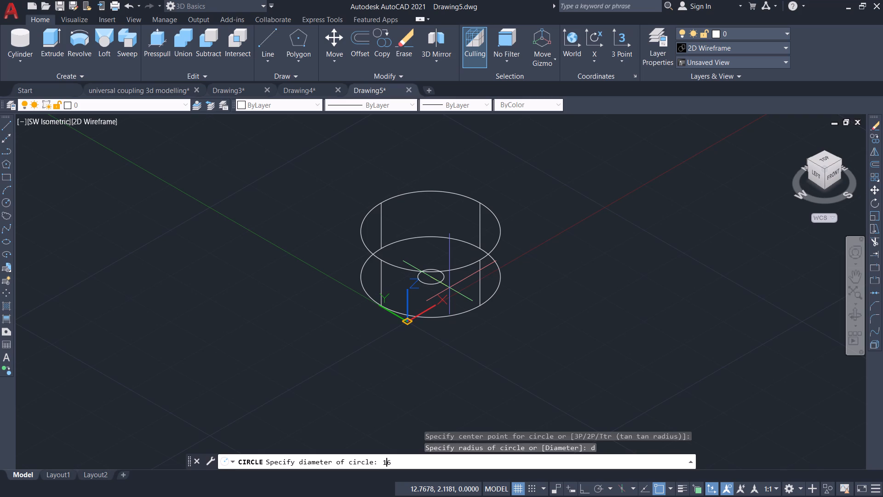
{"action": "key", "text": "Return"}
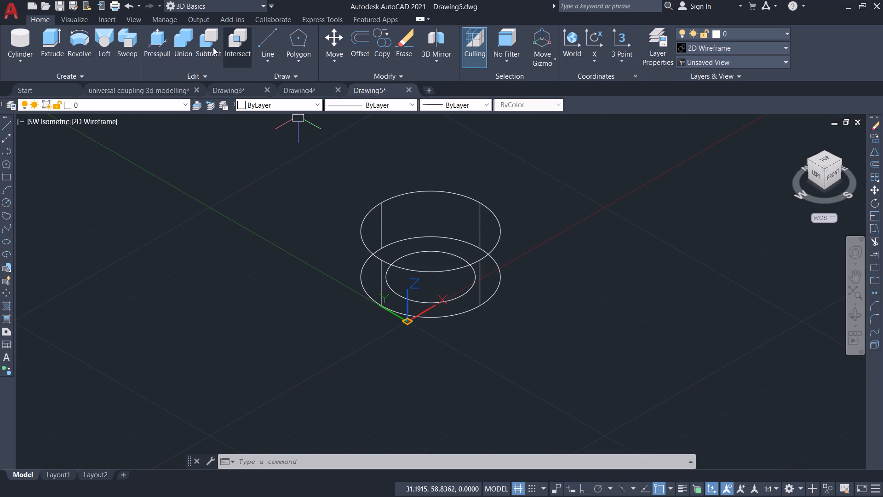
Extrude the 16-diameter circle upward to a height of about 27.7, past the cylinder's top.
{"action": "left_click", "coordinate": [56, 43]}
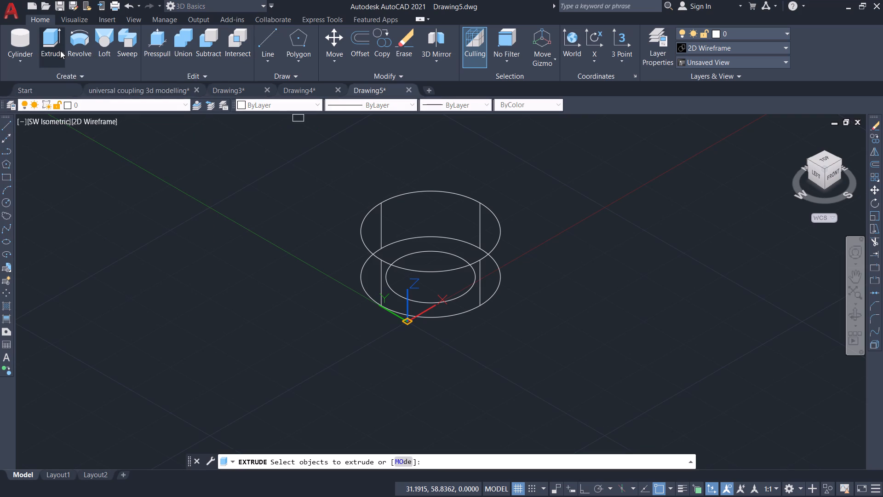
{"action": "left_click", "coordinate": [464, 292]}
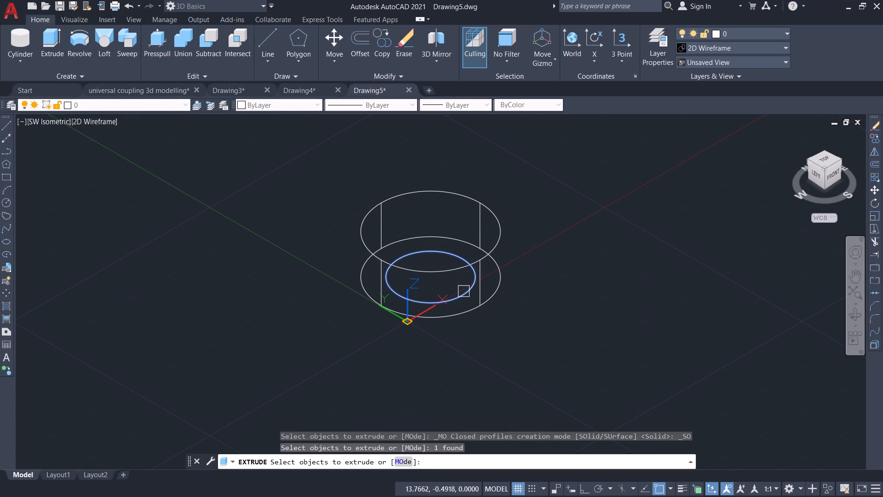
{"action": "key", "text": "Return"}
{"action": "left_click", "coordinate": [441, 150]}
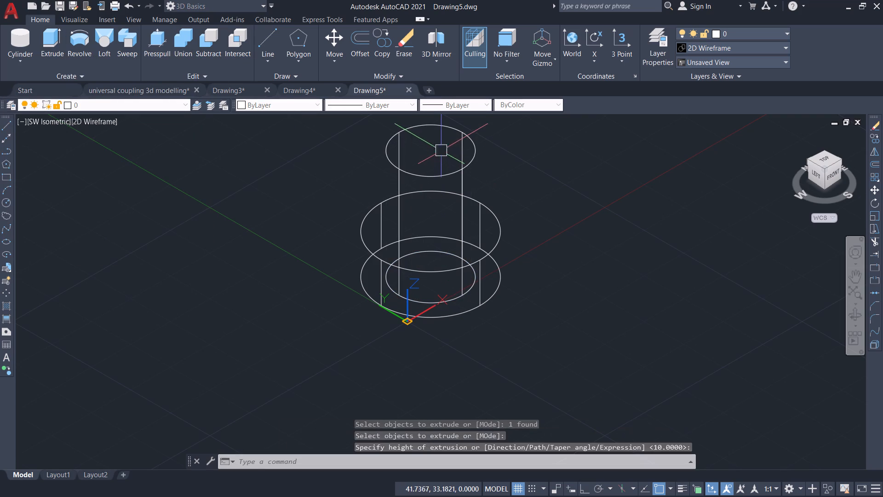
Switch to the Conceptual visual style and subtract the inner cylinder from the outer one to bore through the collar.
{"action": "left_click", "coordinate": [99, 119]}
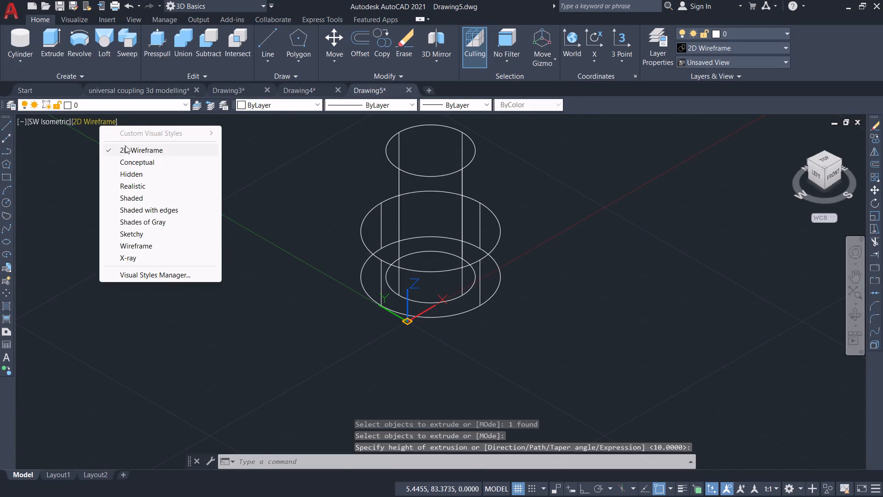
{"action": "left_click", "coordinate": [139, 159]}
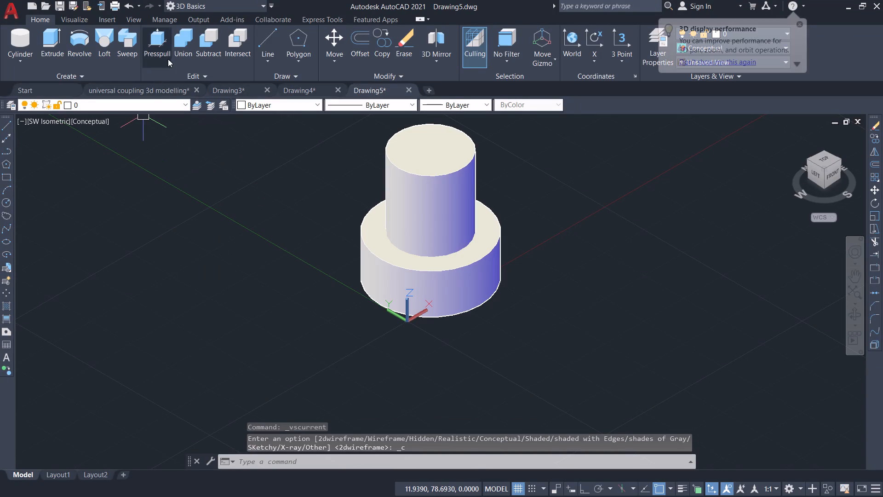
{"action": "left_click", "coordinate": [208, 44]}
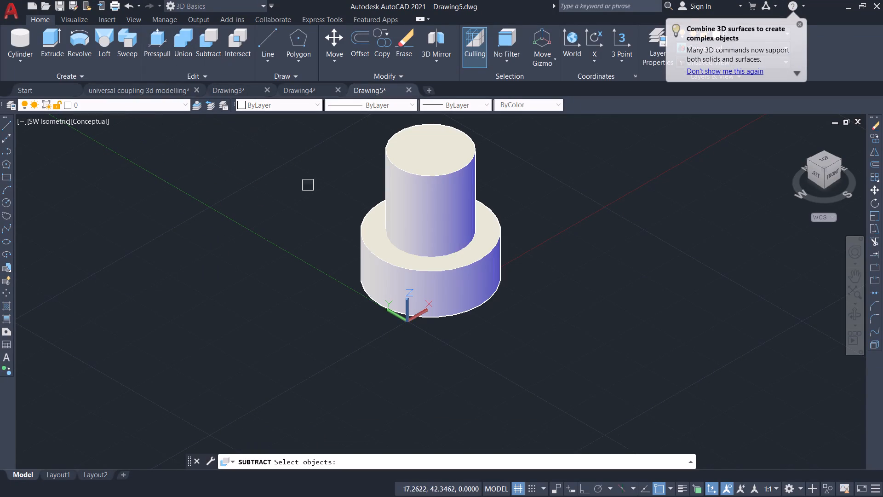
{"action": "left_click", "coordinate": [374, 251]}
{"action": "key", "text": "Return"}
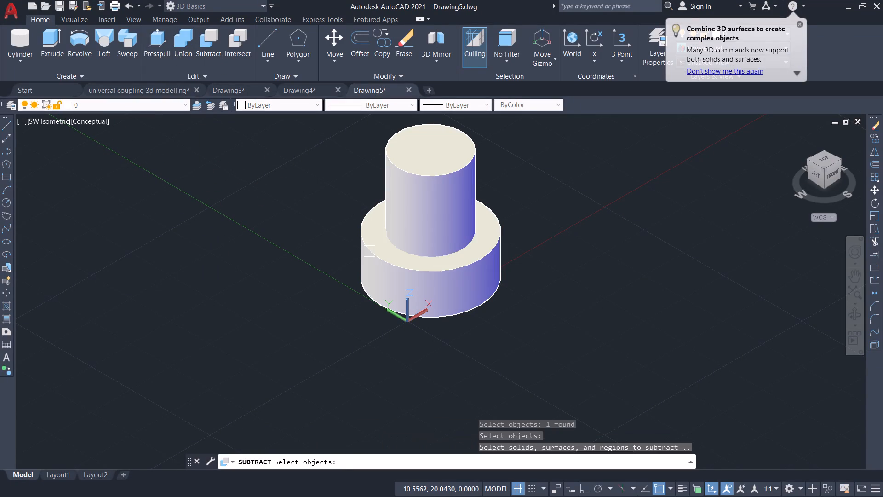
{"action": "left_click", "coordinate": [441, 164]}
{"action": "key", "text": "Return"}
{"action": "scroll", "coordinate": [443, 185], "scroll_direction": "down", "scroll_amount": 1}
{"action": "scroll", "coordinate": [443, 185], "scroll_direction": "up", "scroll_amount": 1}
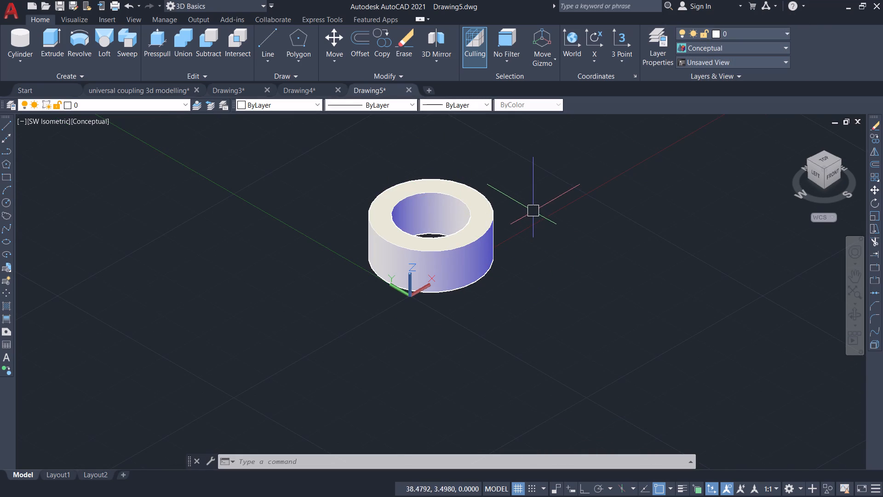
Draw an upright cylinder with diameter 3 beside the collar, clearly taller than the collar.
{"action": "scroll", "coordinate": [564, 183], "scroll_direction": "down", "scroll_amount": 1}
{"action": "scroll", "coordinate": [558, 185], "scroll_direction": "up", "scroll_amount": 1}
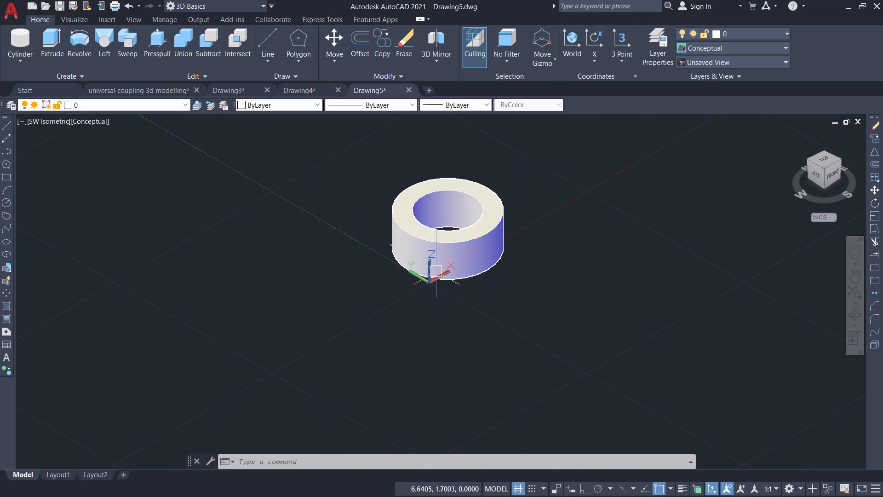
{"action": "middle_click_drag", "start_coordinate": [626, 236], "coordinate": [511, 284]}
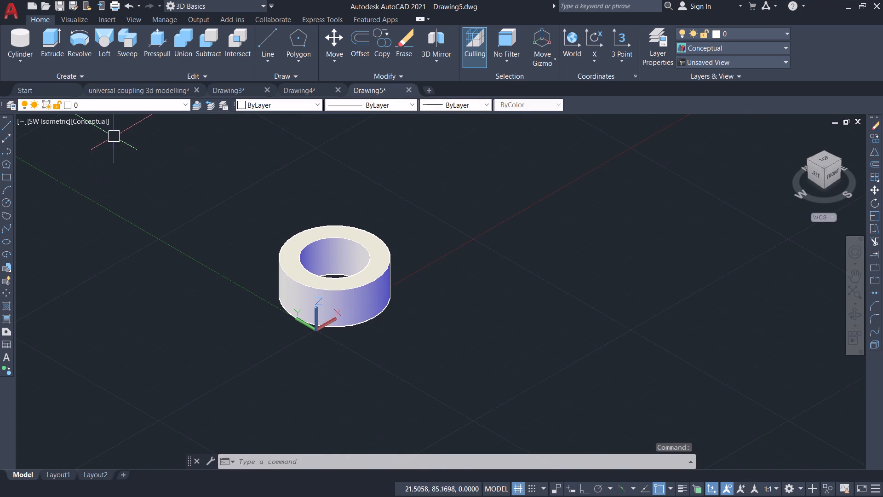
{"action": "left_click", "coordinate": [22, 43]}
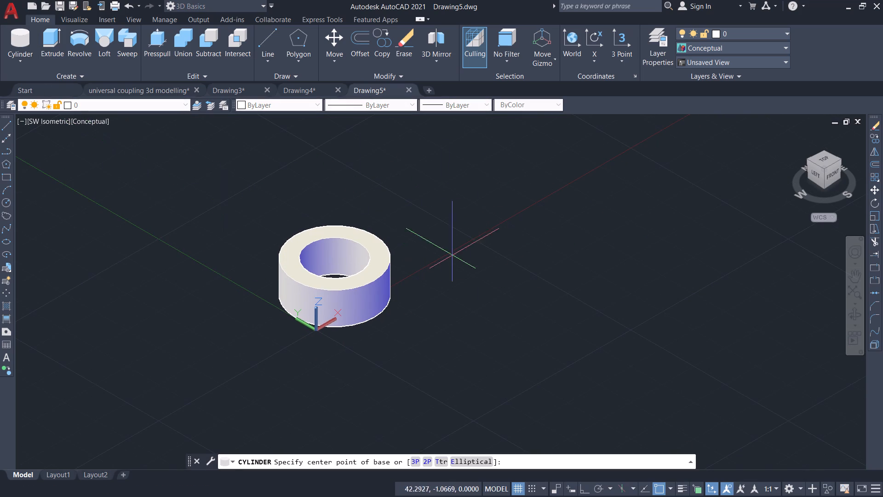
{"action": "left_click", "coordinate": [551, 258]}
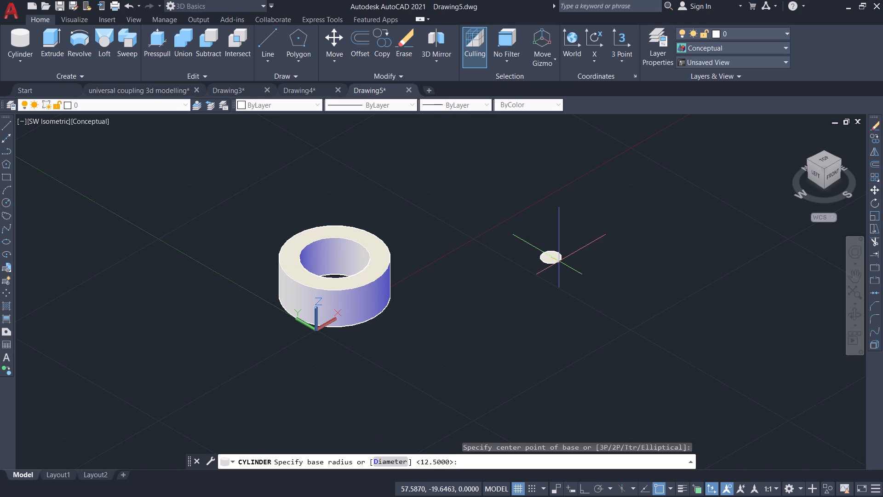
{"action": "key", "text": "d"}
{"action": "key", "text": "Return"}
{"action": "key", "text": "3"}
{"action": "key", "text": "Return"}
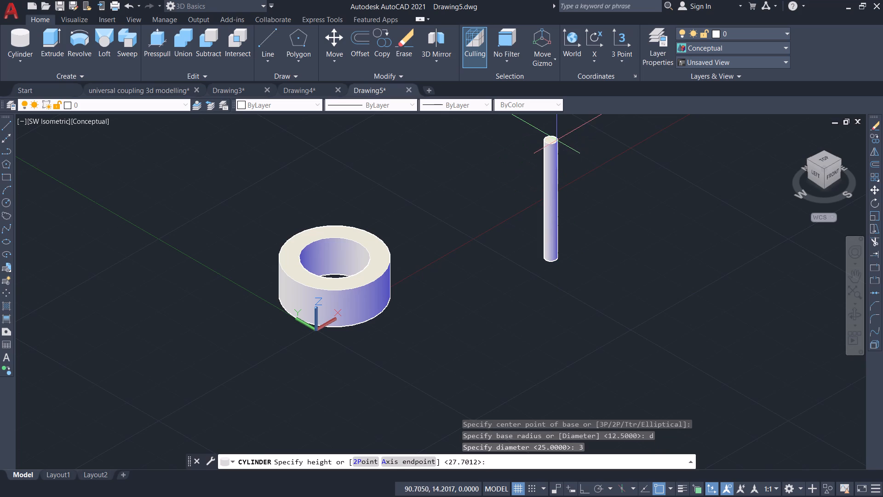
{"action": "left_click", "coordinate": [558, 124]}
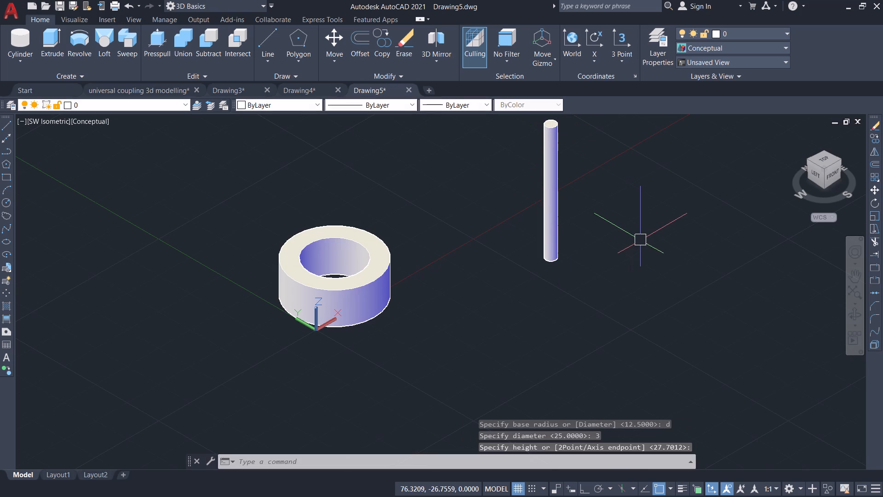
Rotate the thin cylinder in 3D about the Y axis so it lies horizontally along the X axis.
{"action": "scroll", "coordinate": [569, 191], "scroll_direction": "down", "scroll_amount": 1}
{"action": "middle_click_drag", "start_coordinate": [609, 188], "coordinate": [556, 215]}
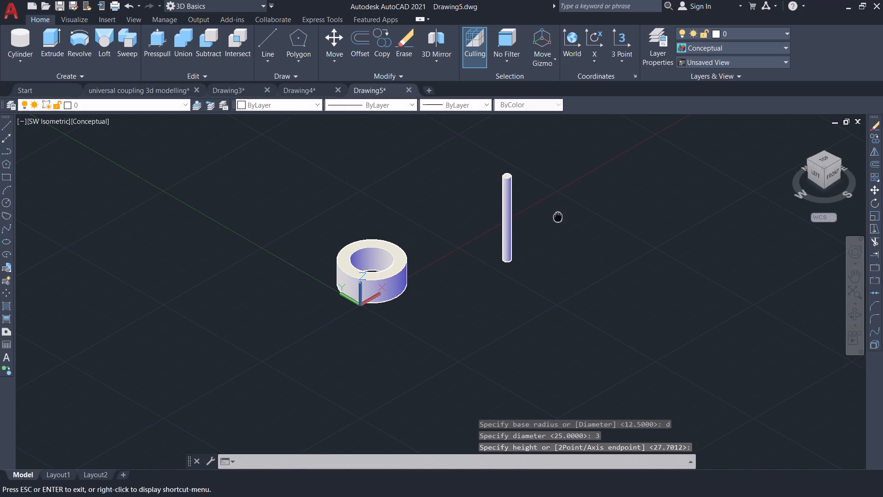
{"action": "left_click", "coordinate": [503, 222]}
{"action": "type", "text": "3dr"}
{"action": "key", "text": "Return"}
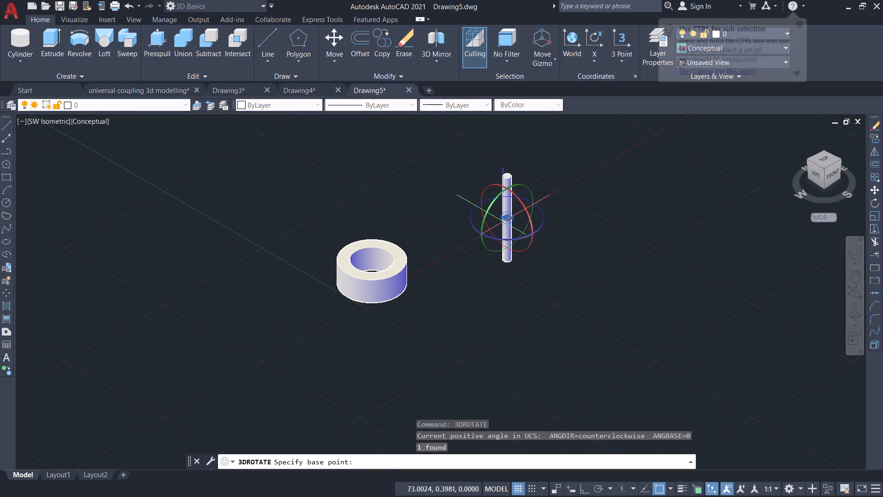
{"action": "left_click", "coordinate": [543, 220]}
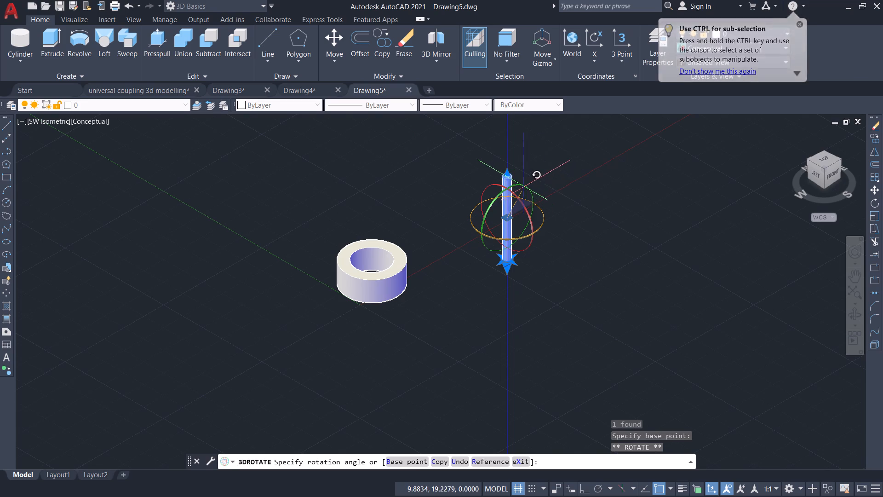
{"action": "left_click", "coordinate": [555, 211]}
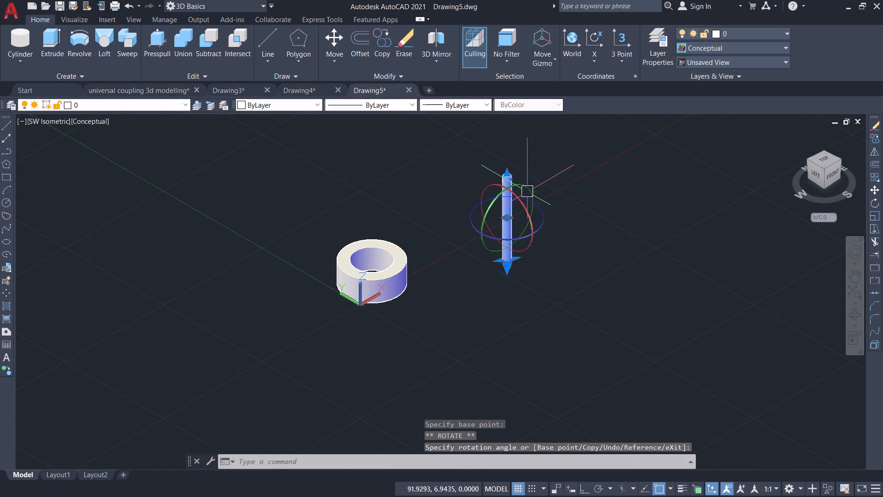
{"action": "left_click", "coordinate": [528, 191]}
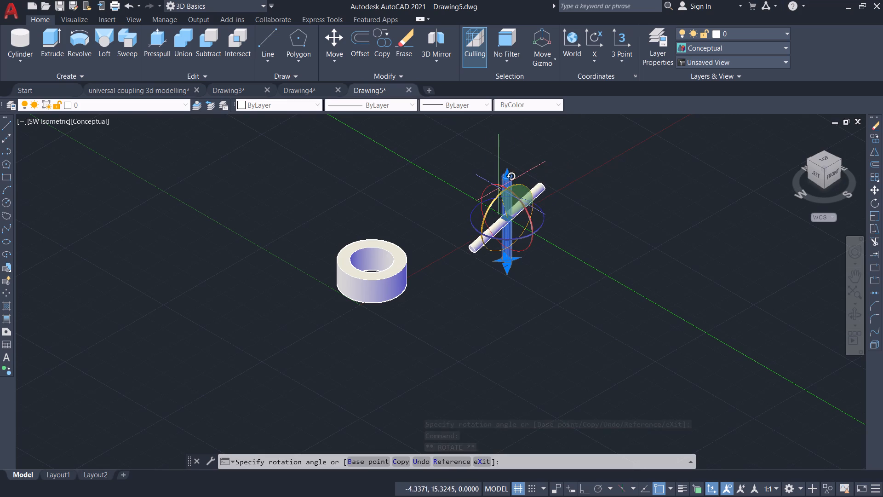
{"action": "left_click", "coordinate": [509, 175]}
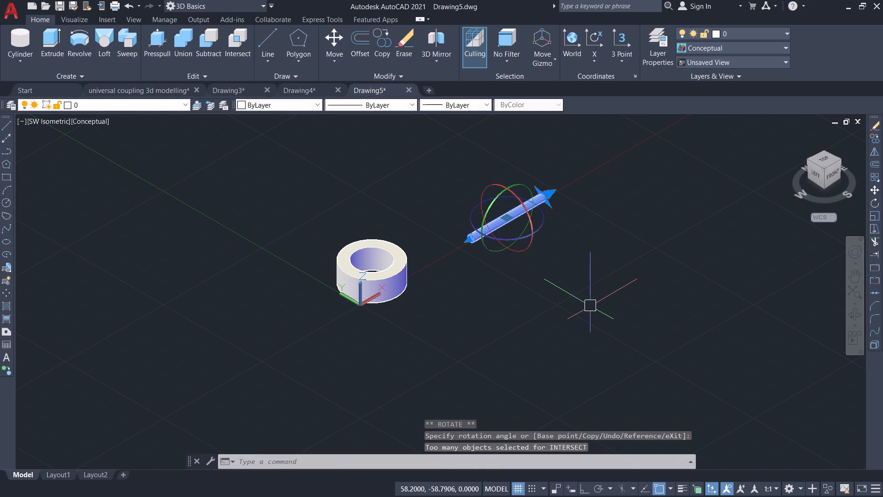
{"action": "key", "text": "Return"}
{"action": "scroll", "coordinate": [533, 287], "scroll_direction": "down", "scroll_amount": 1}
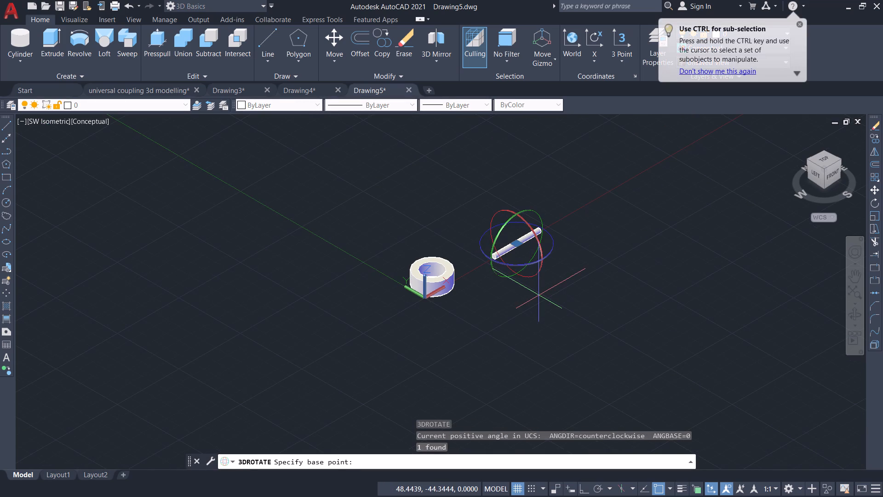
{"action": "key", "text": "Escape"}
Set the visual style to 2D Wireframe, with the collar and rod seen from the front.
{"action": "scroll", "coordinate": [510, 283], "scroll_direction": "up", "scroll_amount": 3}
{"action": "scroll", "coordinate": [459, 285], "scroll_direction": "up", "scroll_amount": 2}
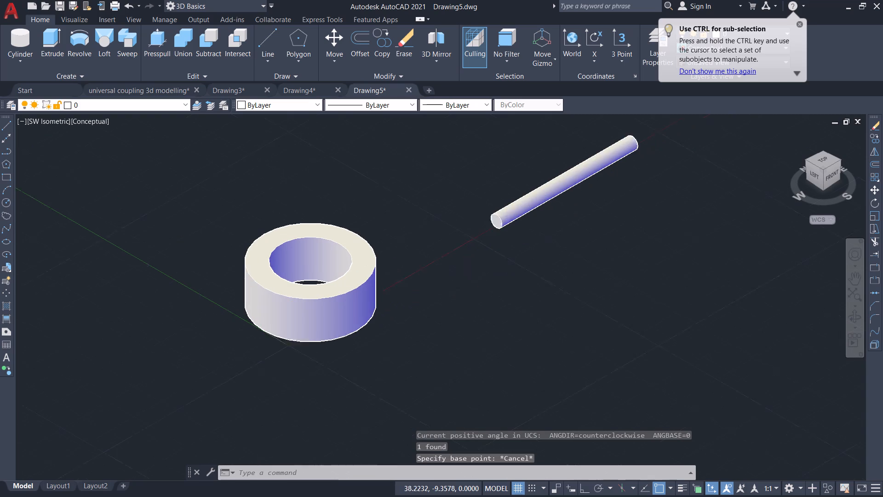
{"action": "middle_click_drag", "start_coordinate": [520, 295], "coordinate": [452, 312], "text": "shift"}
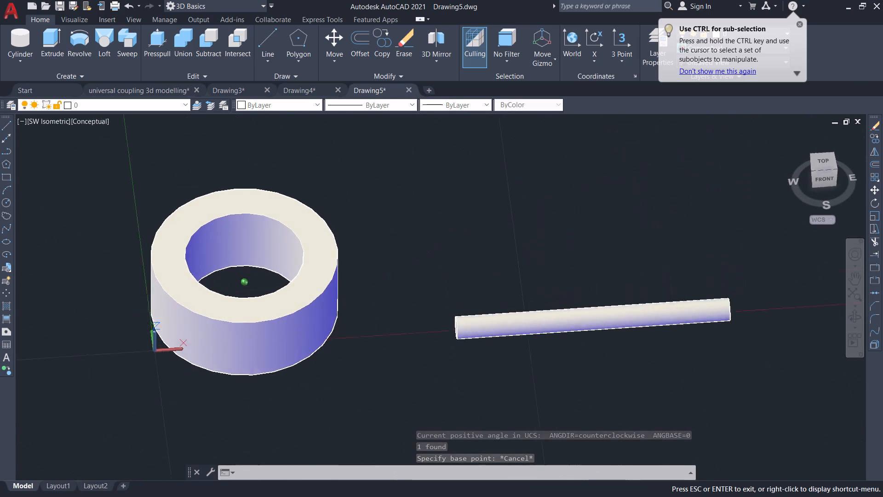
{"action": "middle_click_drag", "start_coordinate": [452, 312], "coordinate": [447, 299], "text": "shift"}
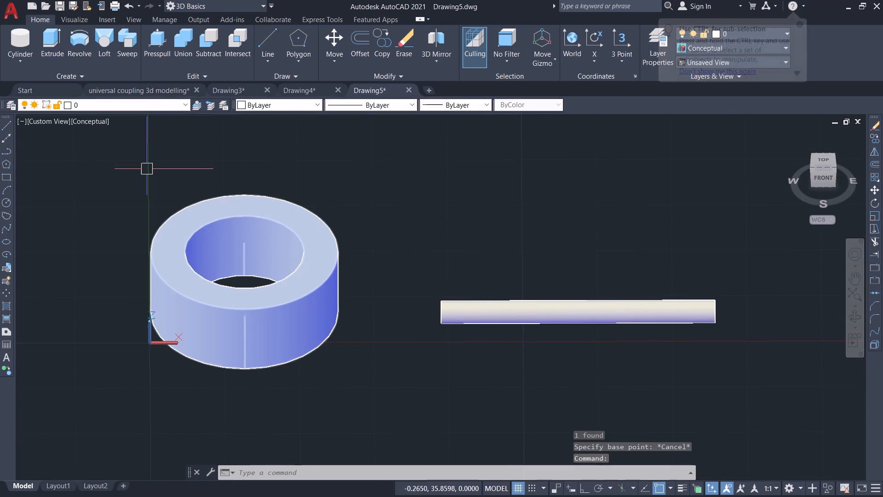
{"action": "left_click", "coordinate": [94, 119]}
{"action": "left_click", "coordinate": [117, 151]}
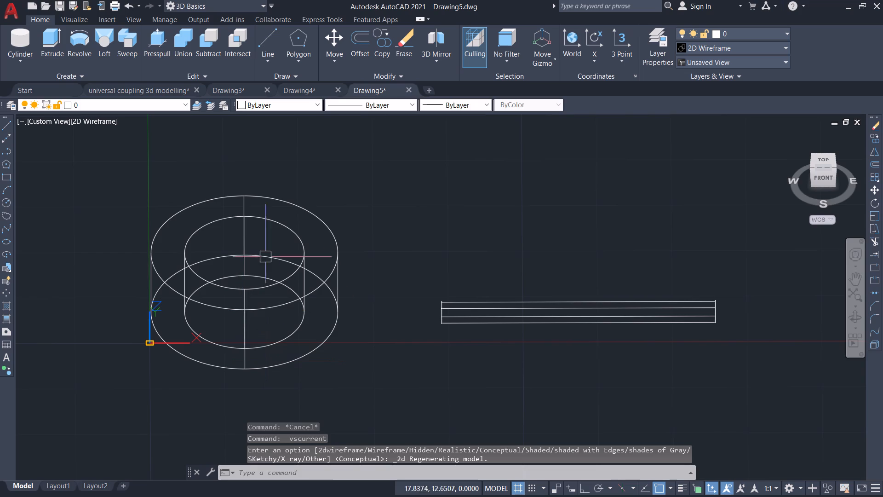
Draw a line from the collar's base centre 10 along Y, continuing with Ortho on along X past the collar's outer wall.
{"action": "left_click", "coordinate": [8, 124]}
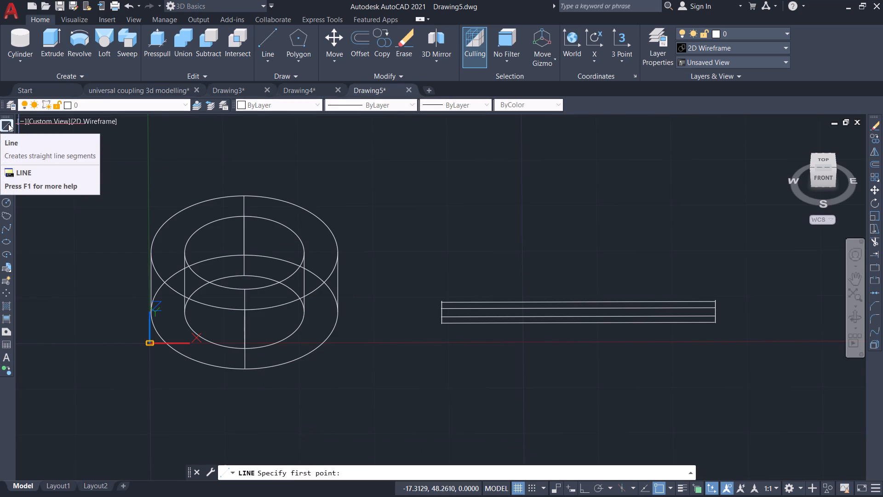
{"action": "left_click", "coordinate": [244, 313]}
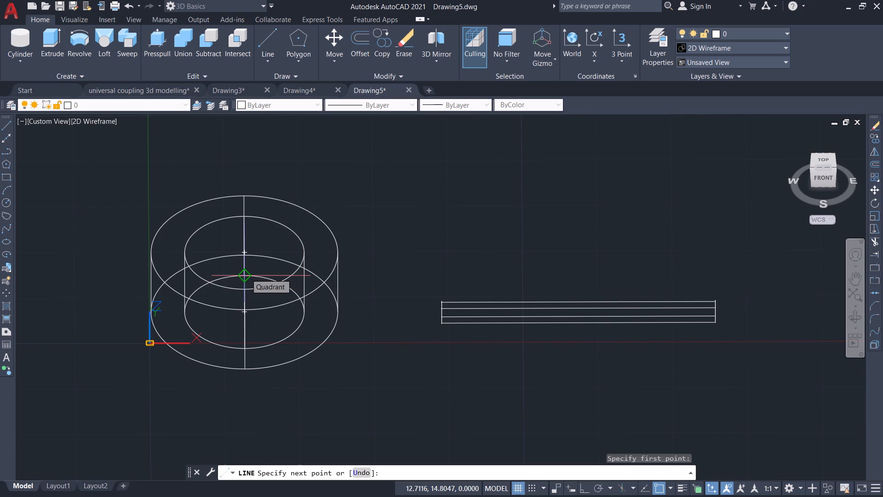
{"action": "type", "text": "10"}
{"action": "key", "text": "Return"}
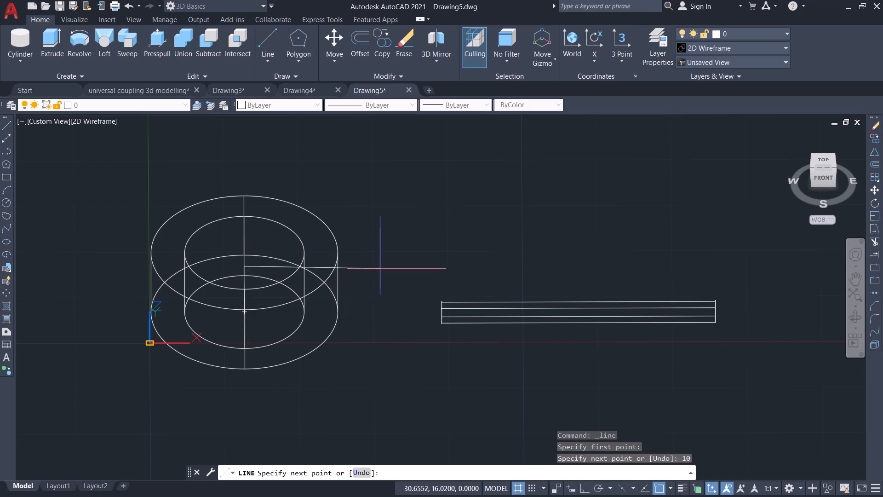
{"action": "key", "text": "F8"}
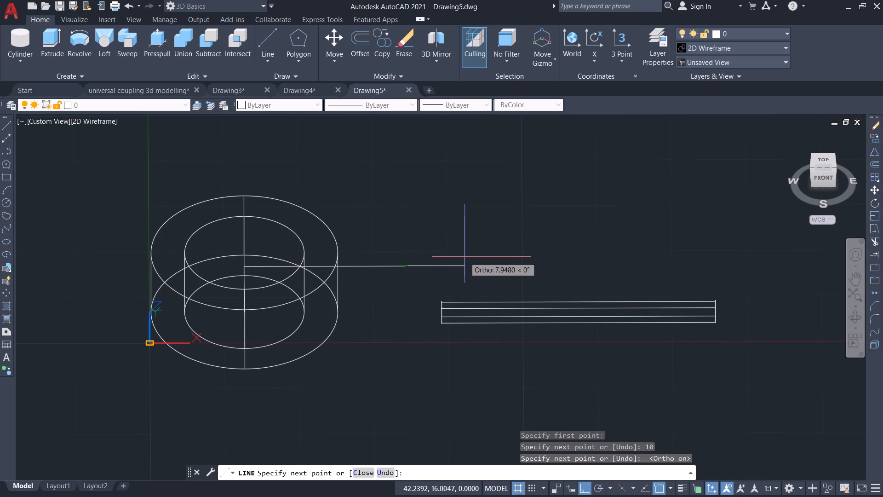
{"action": "key", "text": "Escape"}
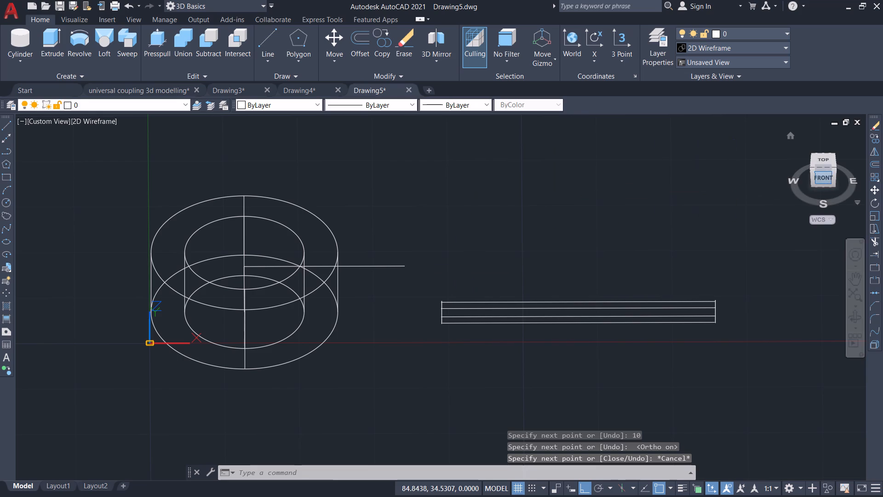
Move the thin rod from its far end's centre to the free end of the construction line running along X.
{"action": "left_click", "coordinate": [791, 133]}
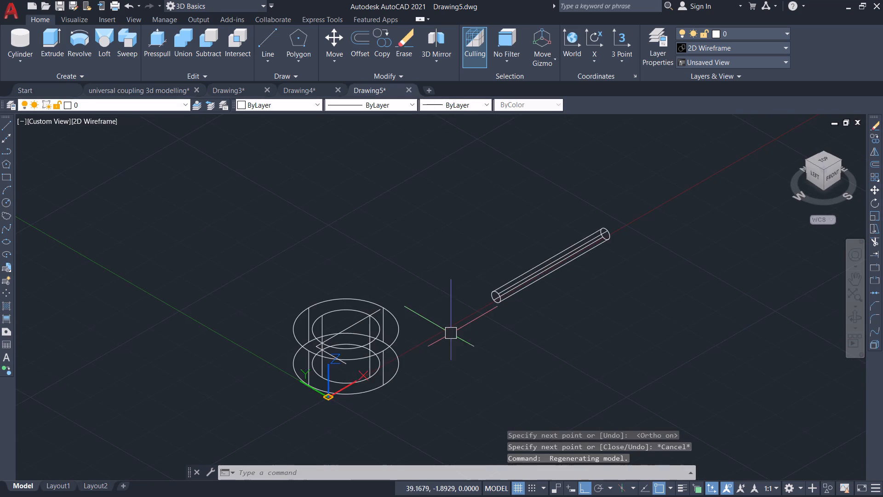
{"action": "scroll", "coordinate": [441, 336], "scroll_direction": "down", "scroll_amount": 1}
{"action": "scroll", "coordinate": [440, 336], "scroll_direction": "up", "scroll_amount": 2}
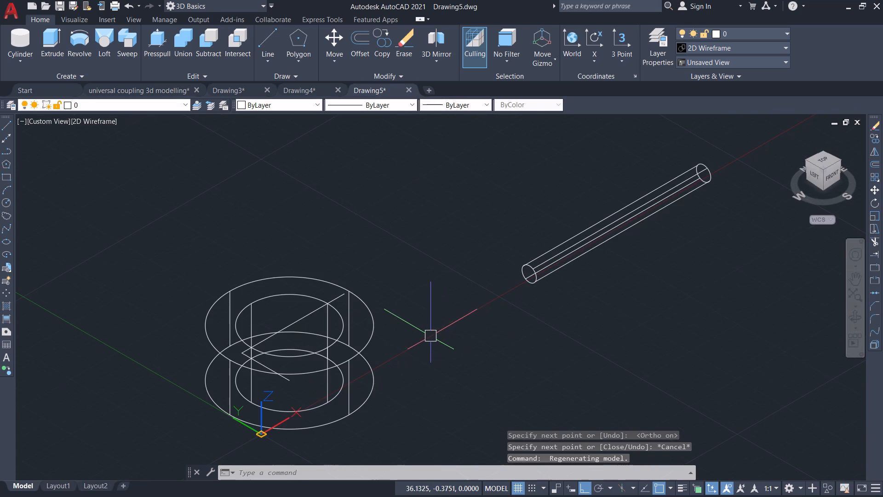
{"action": "scroll", "coordinate": [397, 322], "scroll_direction": "up", "scroll_amount": 1}
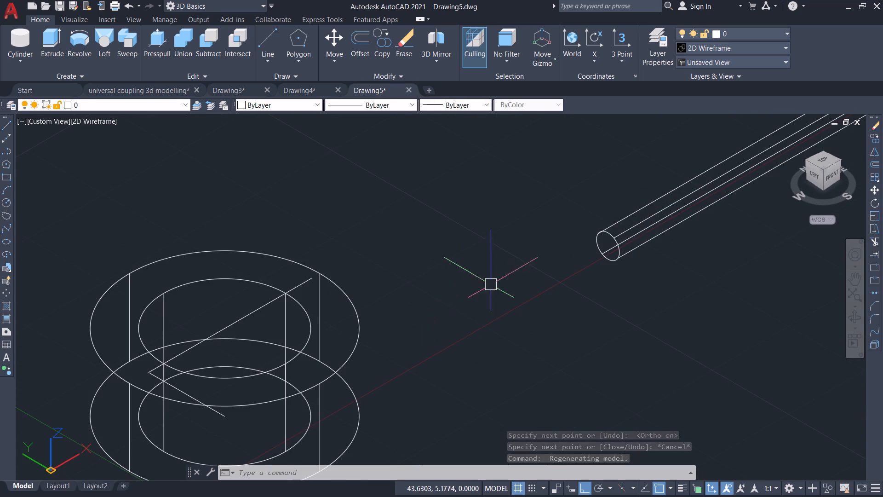
{"action": "scroll", "coordinate": [539, 274], "scroll_direction": "down", "scroll_amount": 1}
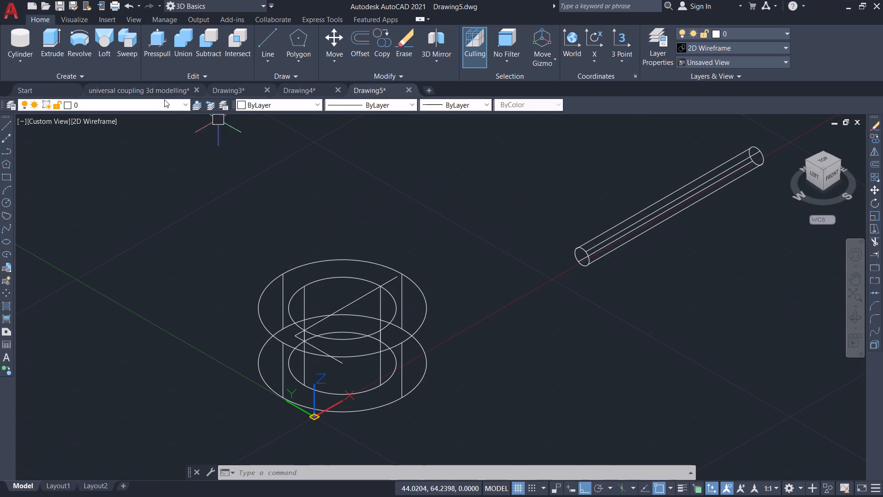
{"action": "key", "text": "m"}
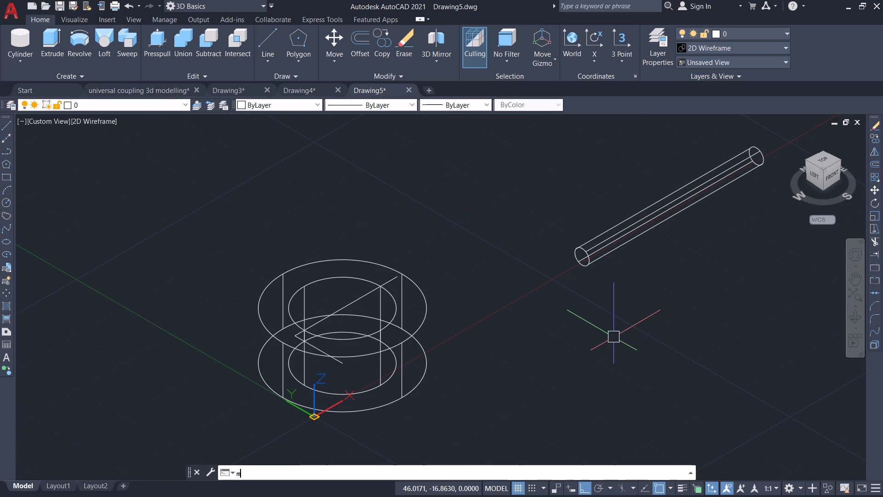
{"action": "key", "text": "Return"}
{"action": "left_click", "coordinate": [625, 234]}
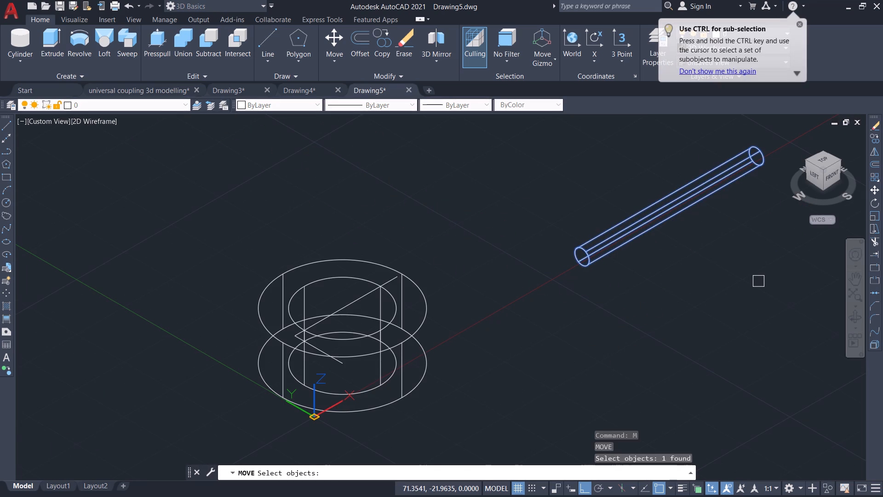
{"action": "key", "text": "Return"}
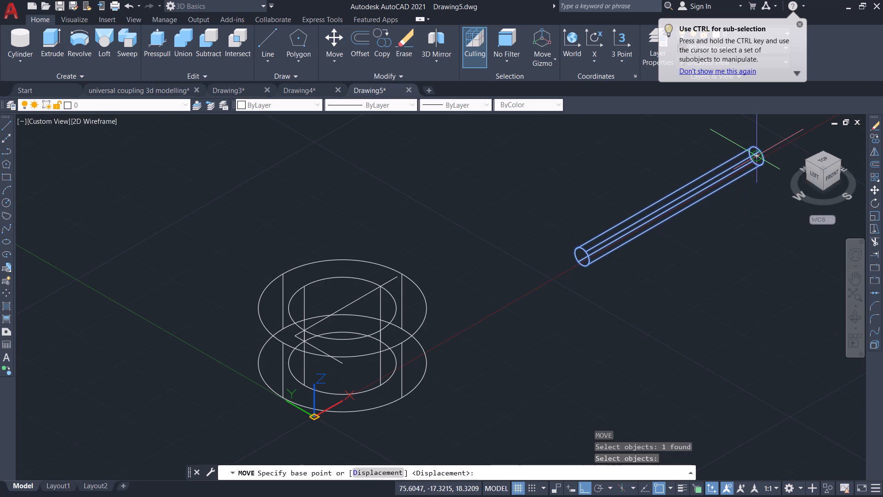
{"action": "left_click", "coordinate": [757, 158]}
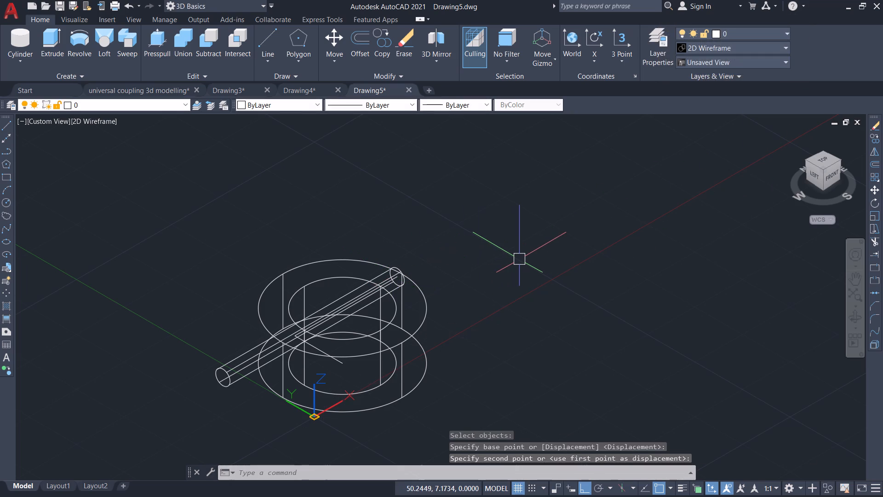
{"action": "key", "text": "Escape"}
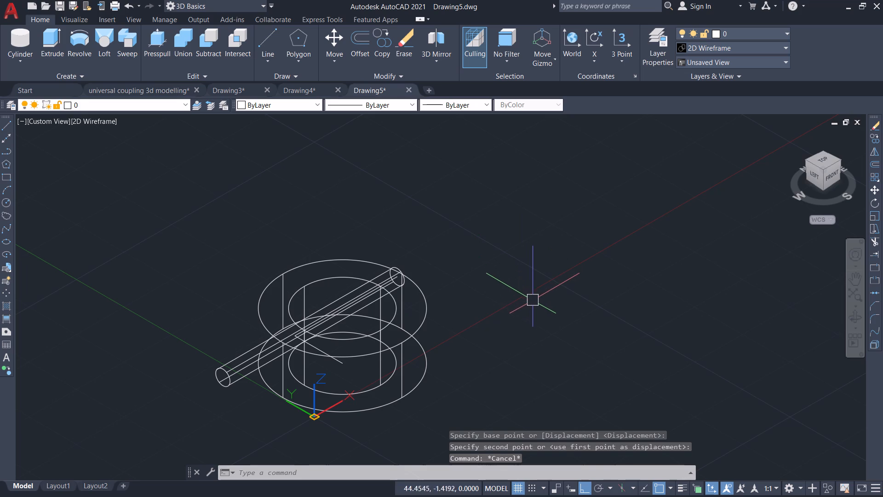
Select the construction line running along Y from the collar's base centre.
{"action": "middle_click_drag", "start_coordinate": [536, 302], "coordinate": [385, 290], "text": "shift"}
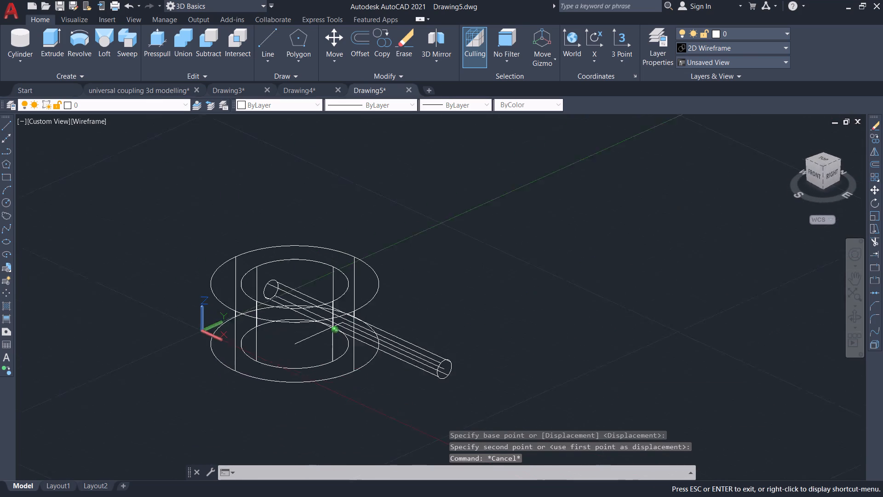
{"action": "middle_click_drag", "start_coordinate": [385, 290], "coordinate": [330, 262], "text": "shift"}
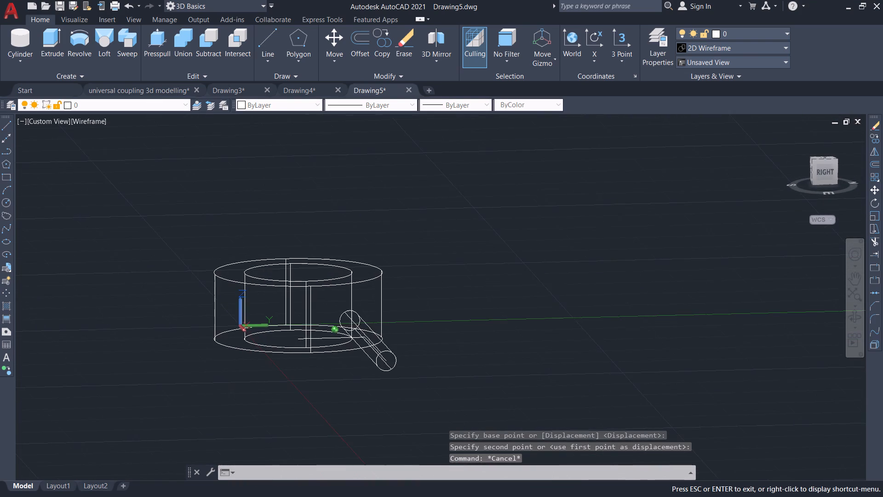
{"action": "middle_click_drag", "start_coordinate": [330, 262], "coordinate": [375, 265], "text": "shift"}
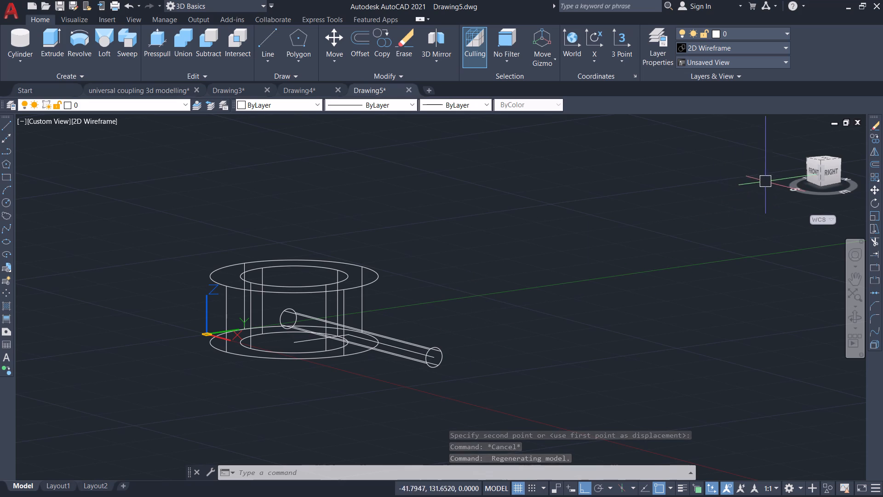
{"action": "left_click", "coordinate": [792, 133]}
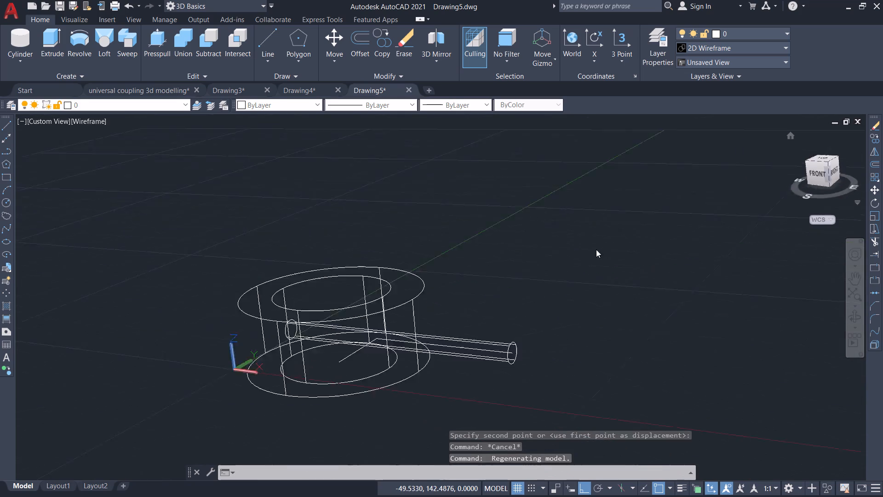
{"action": "left_click", "coordinate": [420, 338]}
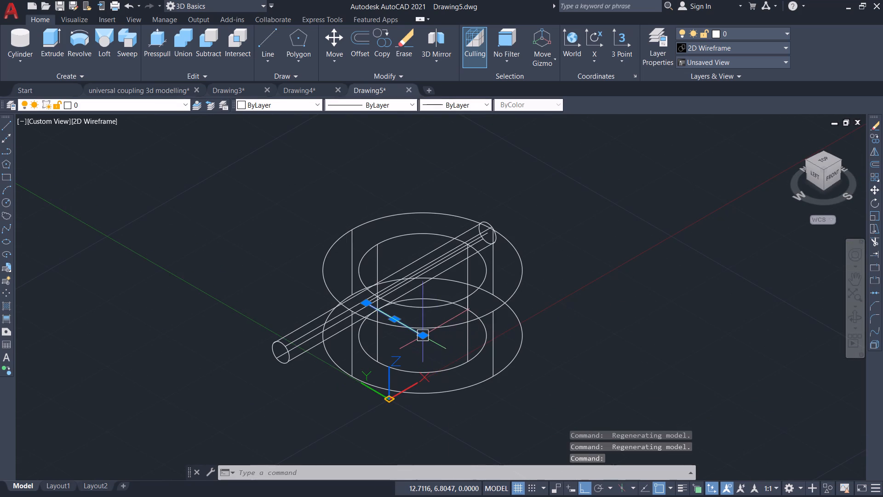
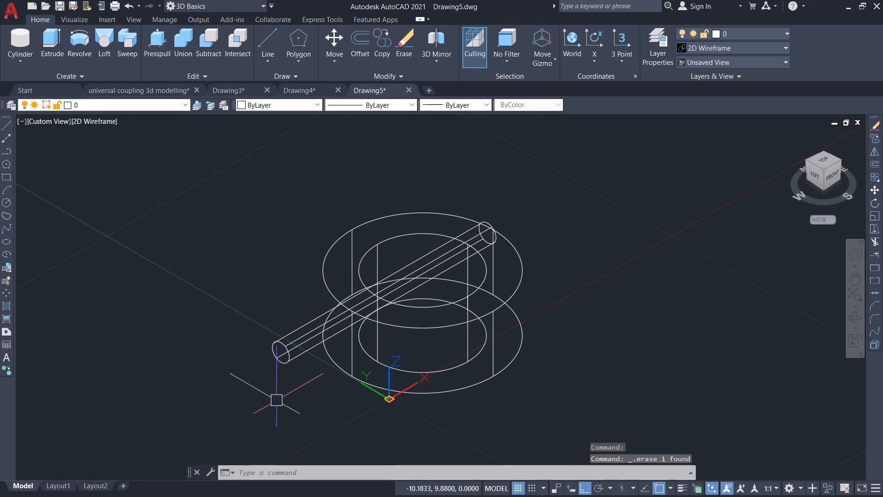
Move the thin rod about 48 along X from its end centre, clear of the collar.
{"action": "key", "text": "m"}
{"action": "key", "text": "Return"}
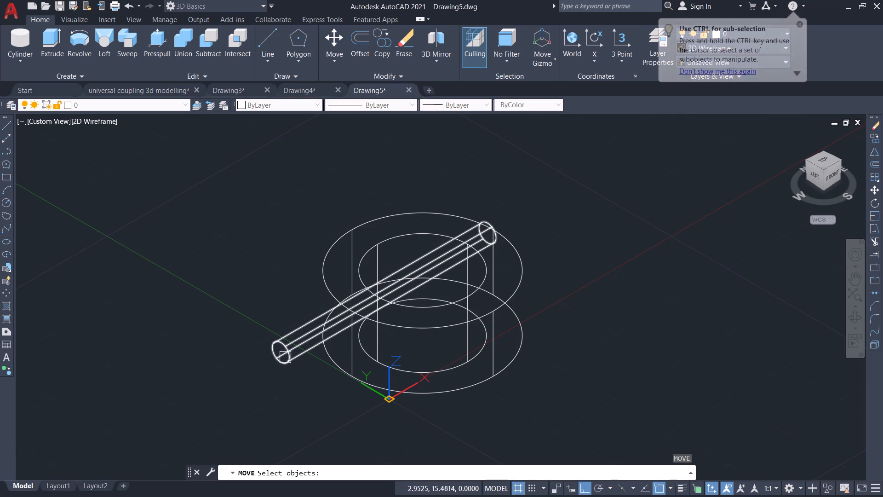
{"action": "left_click", "coordinate": [286, 356]}
{"action": "key", "text": "Return"}
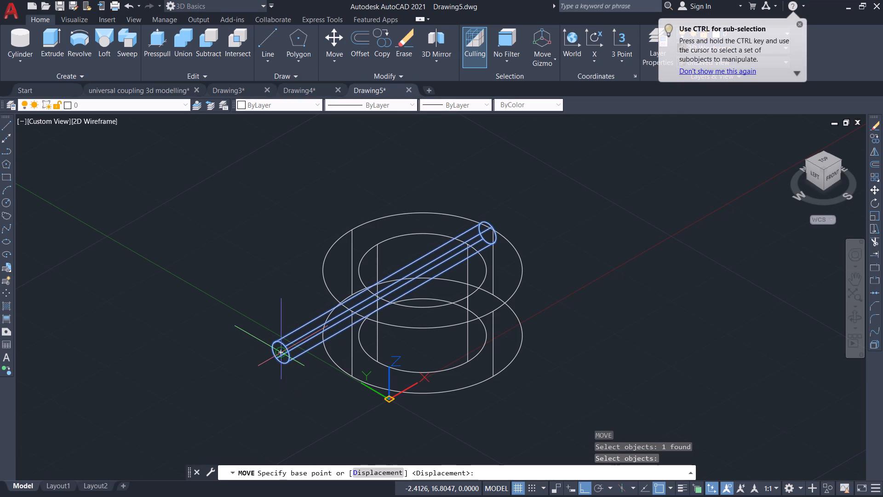
{"action": "left_click", "coordinate": [282, 357]}
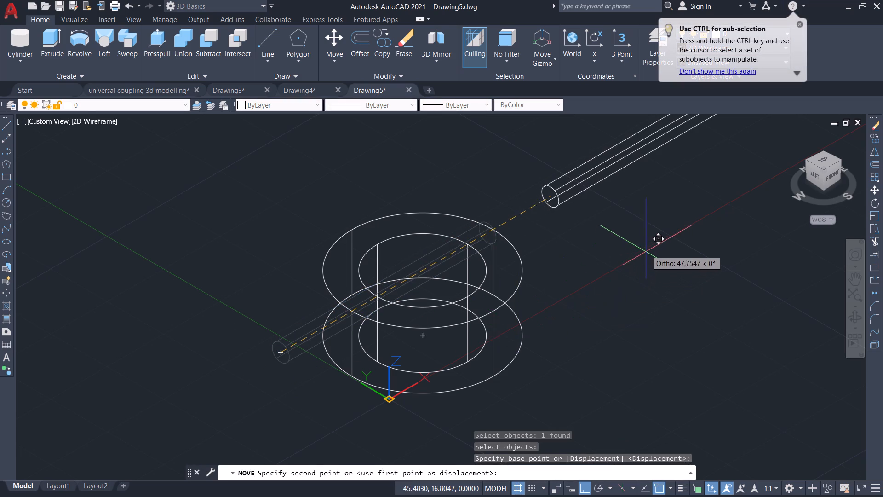
{"action": "left_click", "coordinate": [646, 250]}
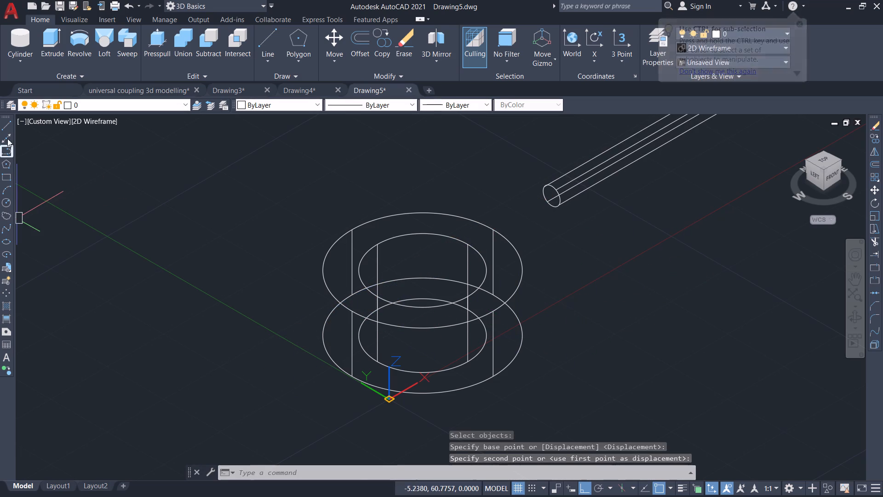
Draw red construction lines from the collar's base centre: 10 up along Z, continuing about 18 along X past the outer wall.
{"action": "left_click", "coordinate": [262, 108]}
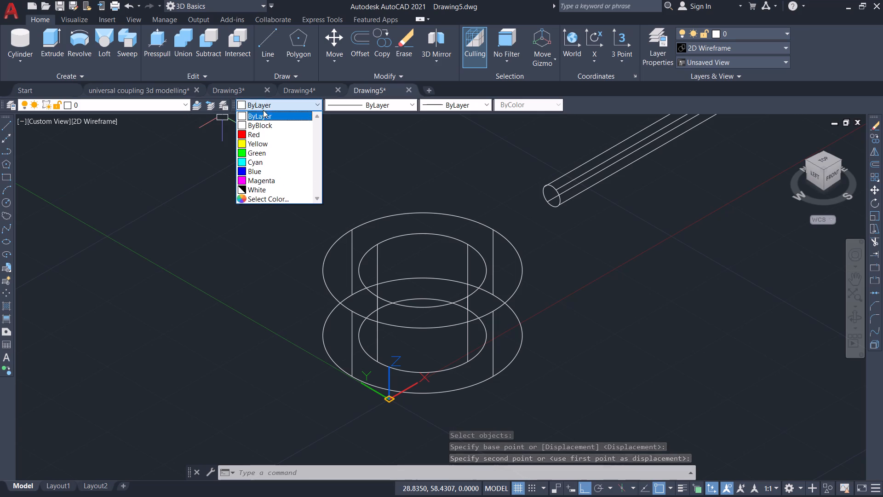
{"action": "left_click", "coordinate": [264, 135]}
{"action": "left_click", "coordinate": [7, 126]}
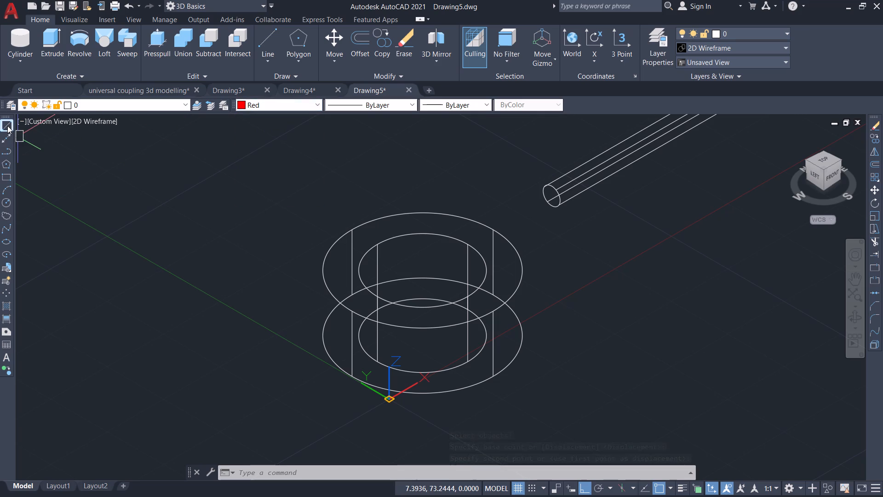
{"action": "left_click", "coordinate": [421, 333]}
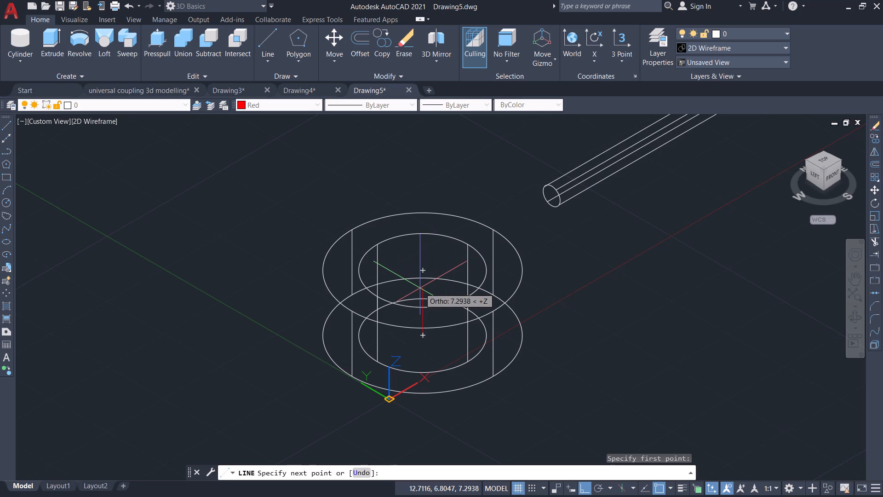
{"action": "type", "text": "10"}
{"action": "key", "text": "Return"}
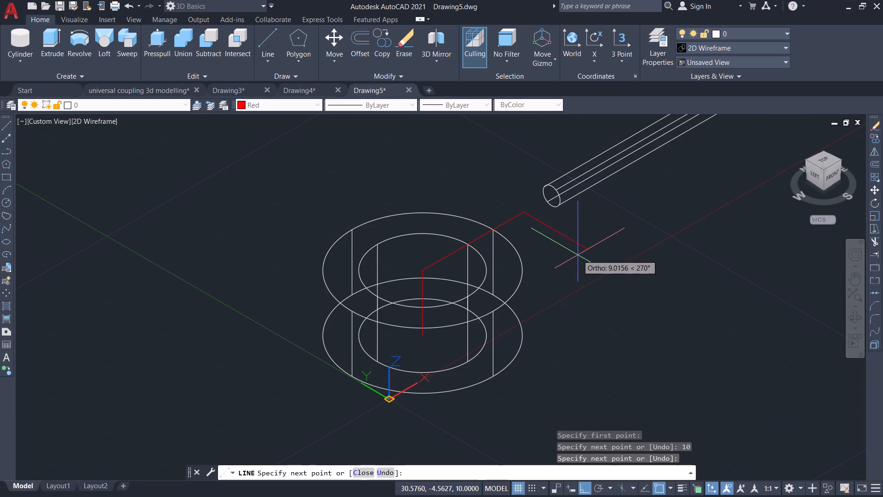
{"action": "key", "text": "Return"}
Move the thin rod from its far end's centre to the free end of the red line running along X.
{"action": "scroll", "coordinate": [577, 255], "scroll_direction": "down", "scroll_amount": 1}
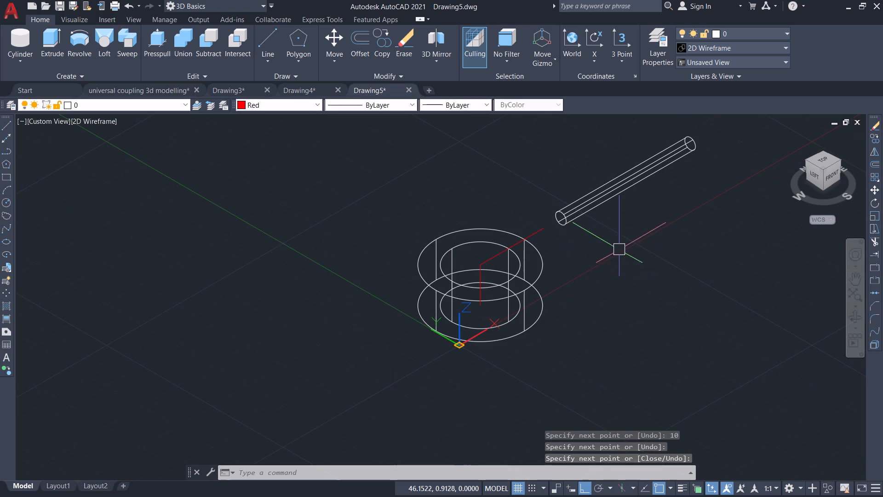
{"action": "middle_click_drag", "start_coordinate": [619, 249], "coordinate": [563, 276]}
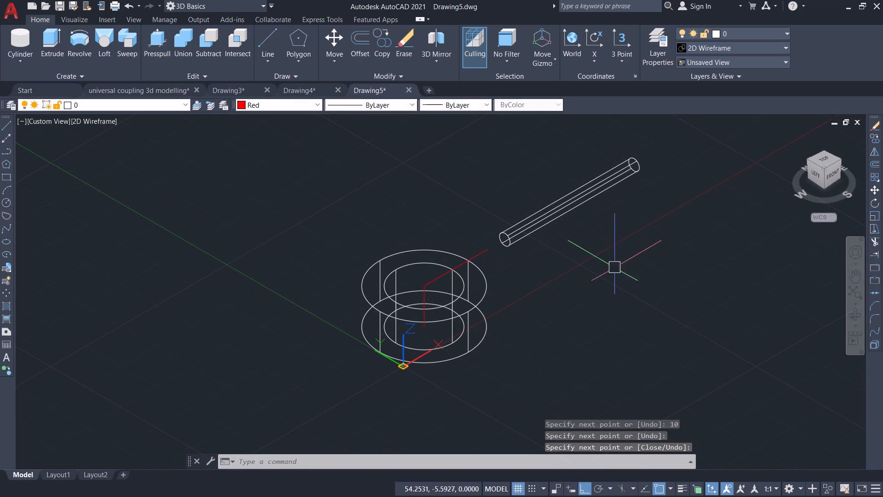
{"action": "key", "text": "m"}
{"action": "key", "text": "Return"}
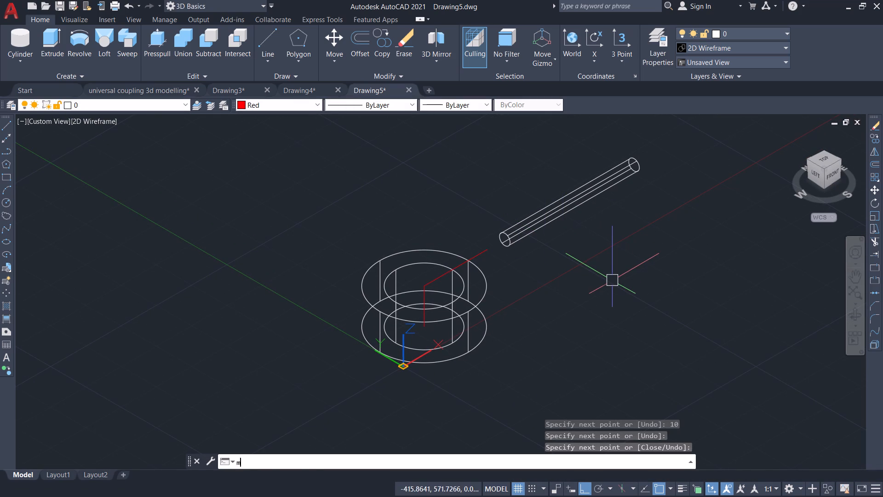
{"action": "left_click", "coordinate": [562, 211]}
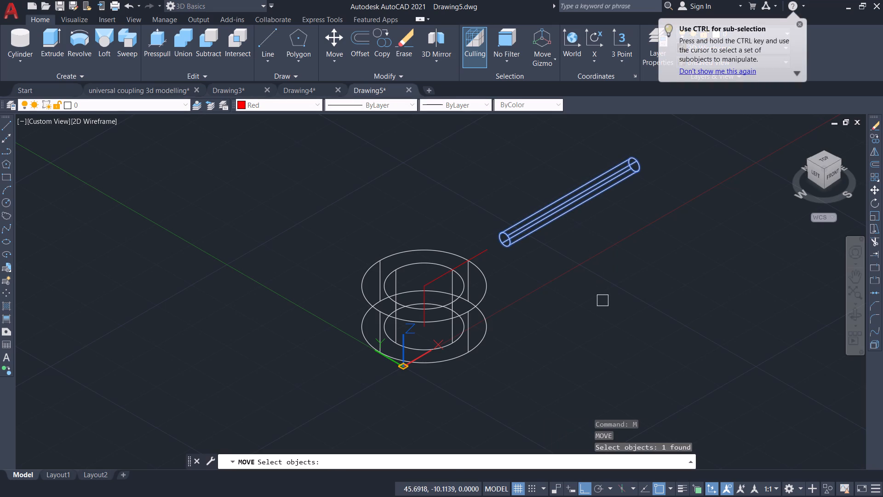
{"action": "key", "text": "Return"}
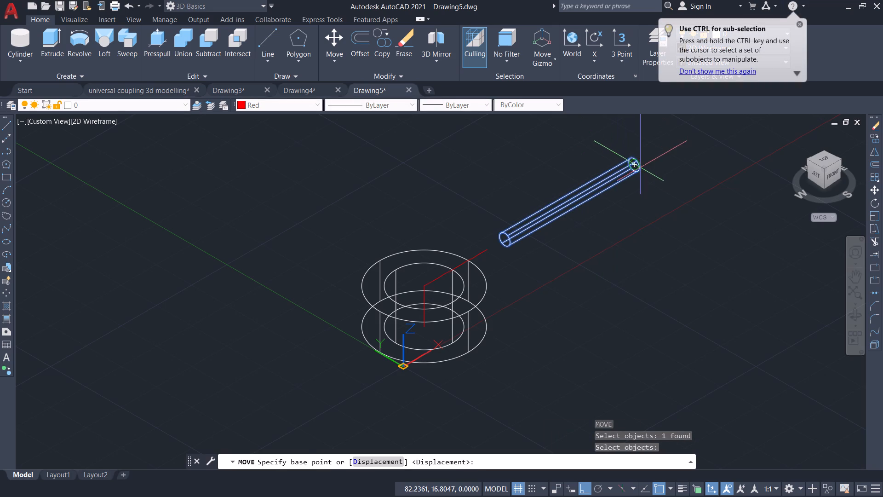
{"action": "scroll", "coordinate": [640, 168], "scroll_direction": "up", "scroll_amount": 4}
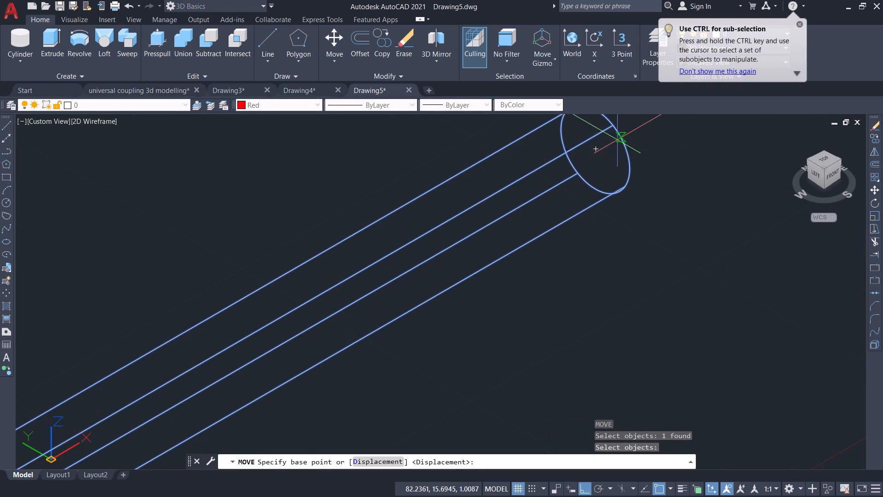
{"action": "left_click", "coordinate": [594, 146]}
{"action": "scroll", "coordinate": [545, 196], "scroll_direction": "down", "scroll_amount": 3}
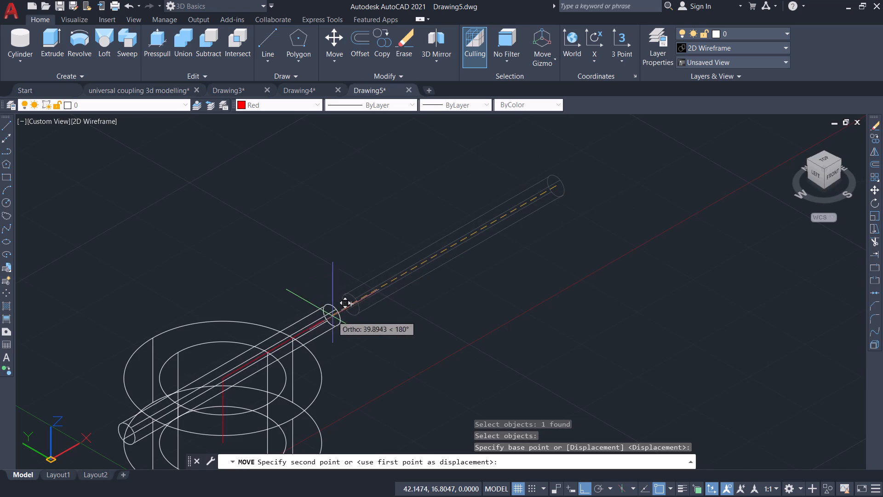
{"action": "scroll", "coordinate": [327, 318], "scroll_direction": "up", "scroll_amount": 4}
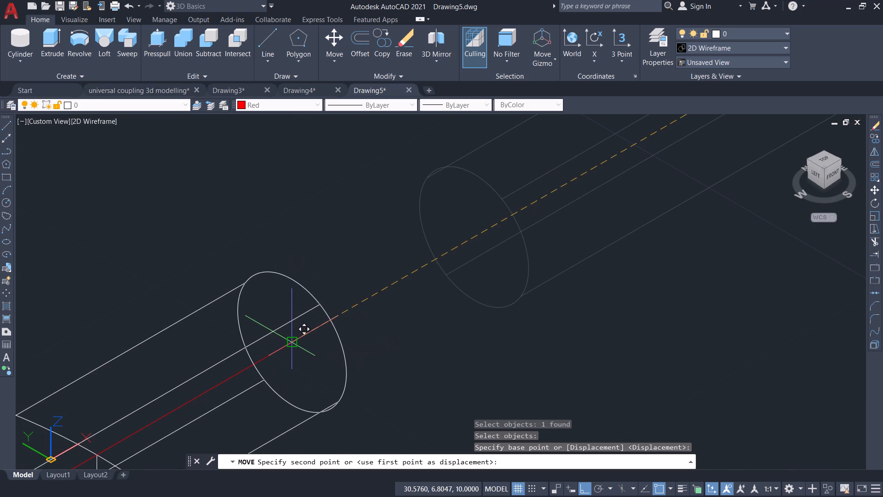
{"action": "left_click", "coordinate": [292, 341]}
Erase the red vertical construction line between the collar's base and top centres.
{"action": "scroll", "coordinate": [292, 341], "scroll_direction": "down", "scroll_amount": 4}
{"action": "middle_click_drag", "start_coordinate": [340, 361], "coordinate": [341, 362]}
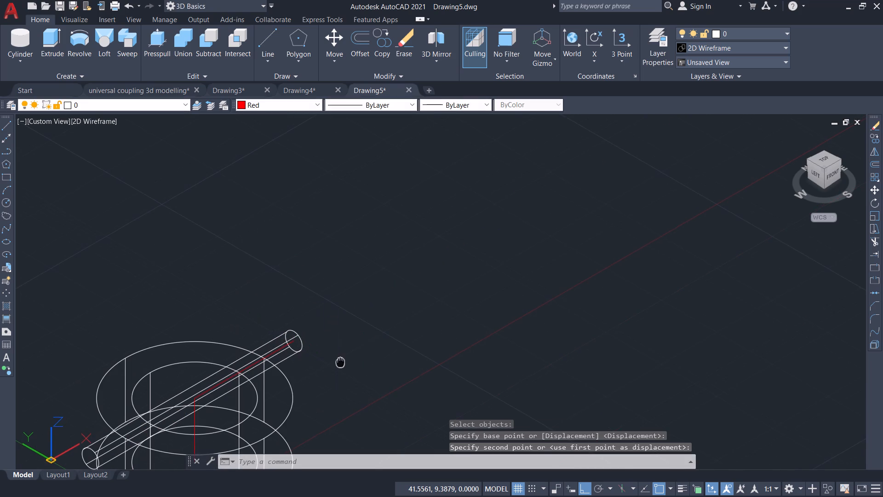
{"action": "middle_click_drag", "start_coordinate": [341, 362], "coordinate": [414, 245]}
{"action": "middle_click_drag", "start_coordinate": [481, 299], "coordinate": [290, 237], "text": "shift"}
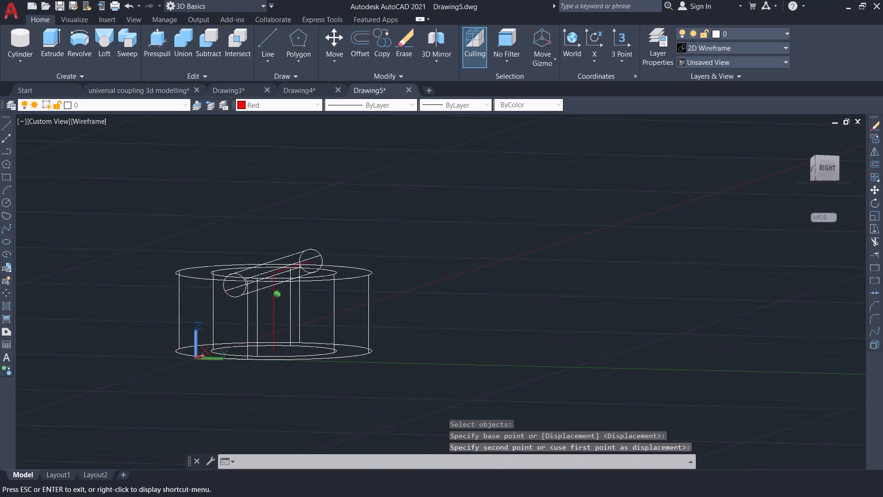
{"action": "middle_click_drag", "start_coordinate": [290, 237], "coordinate": [303, 255], "text": "shift"}
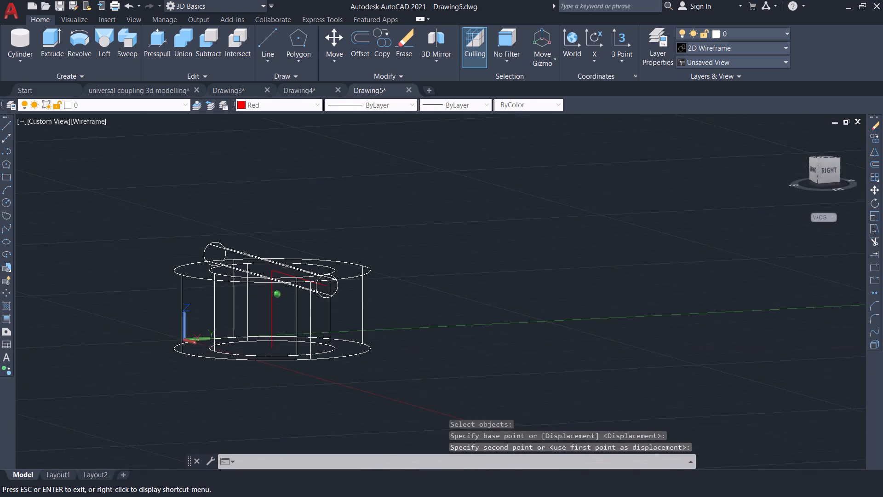
{"action": "middle_click_drag", "start_coordinate": [303, 255], "coordinate": [405, 270], "text": "shift"}
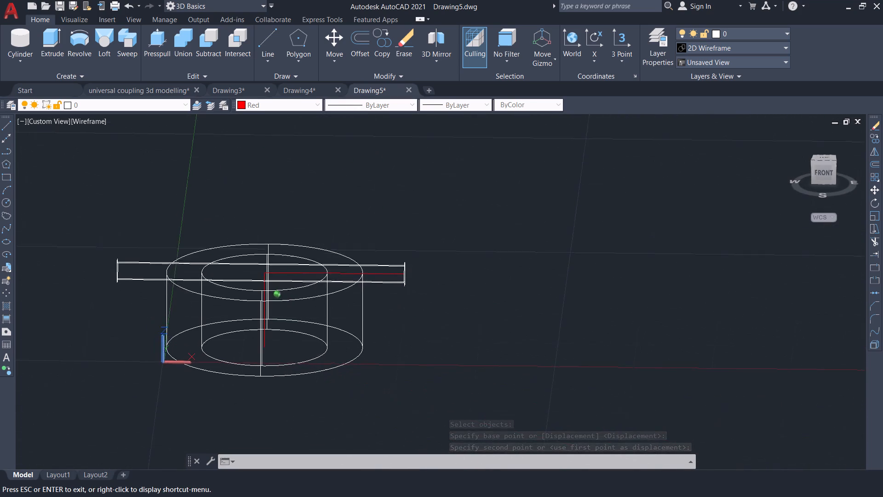
{"action": "middle_click_drag", "start_coordinate": [405, 270], "coordinate": [396, 243], "text": "shift"}
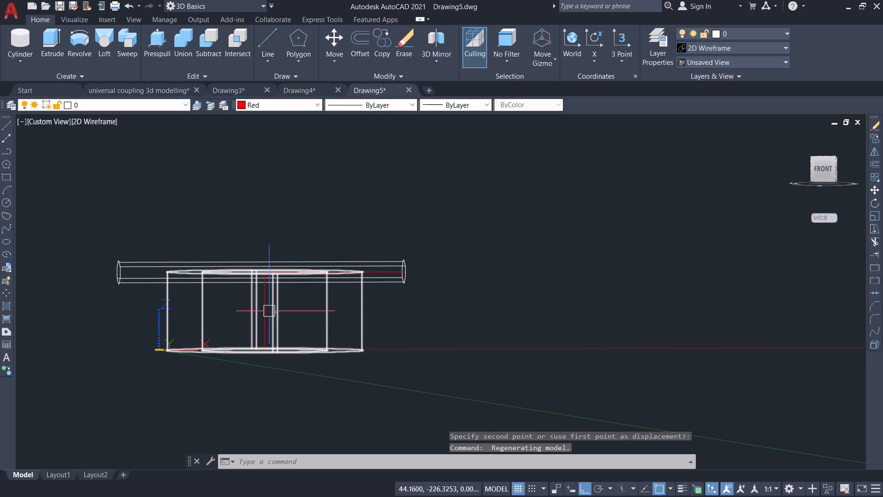
{"action": "left_click", "coordinate": [266, 307]}
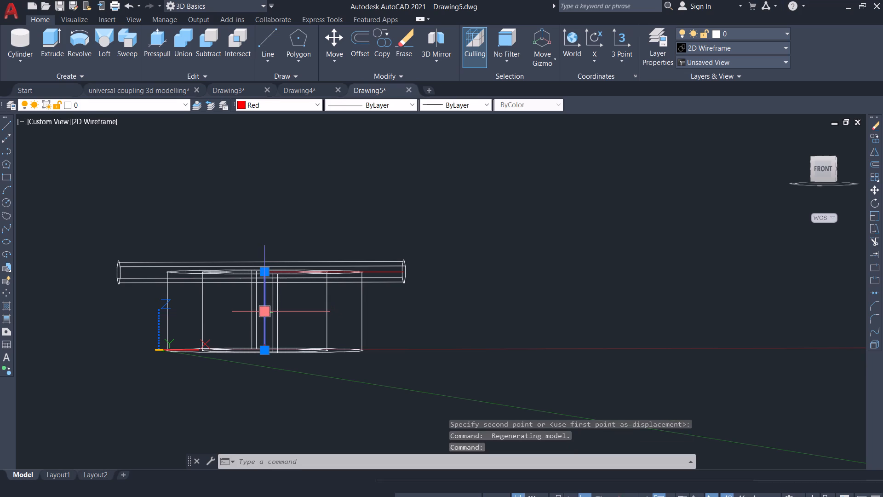
{"action": "key", "text": "Delete"}
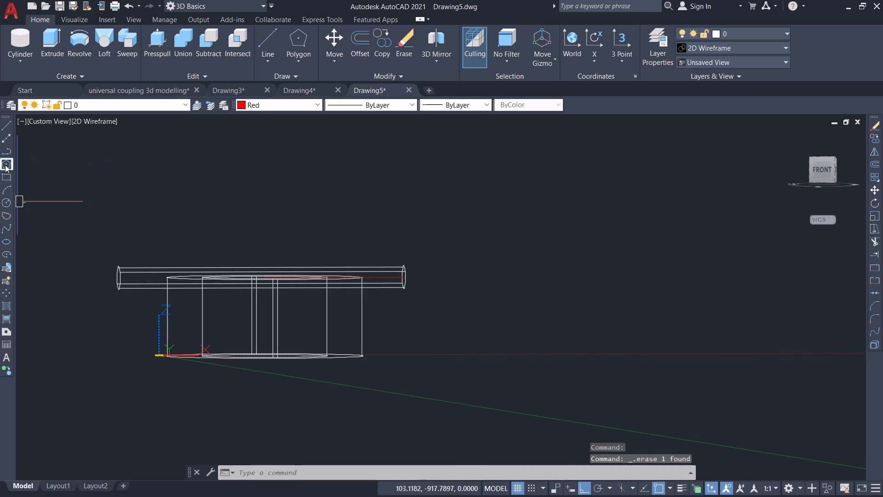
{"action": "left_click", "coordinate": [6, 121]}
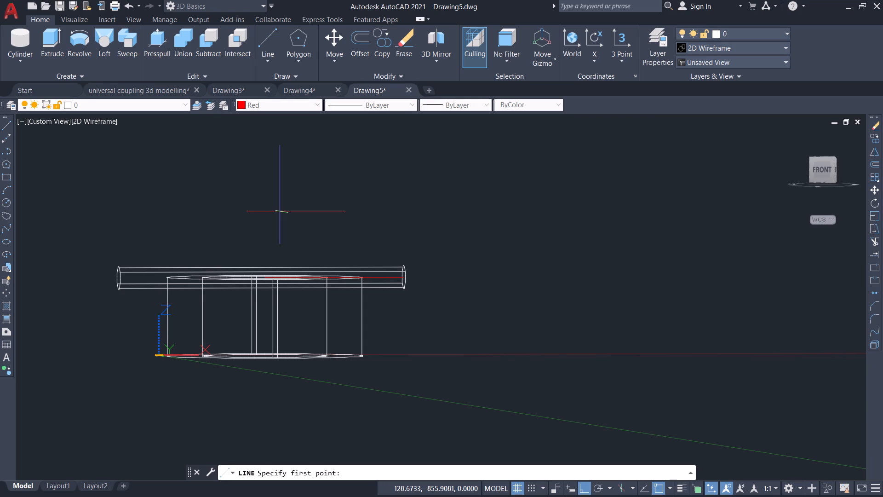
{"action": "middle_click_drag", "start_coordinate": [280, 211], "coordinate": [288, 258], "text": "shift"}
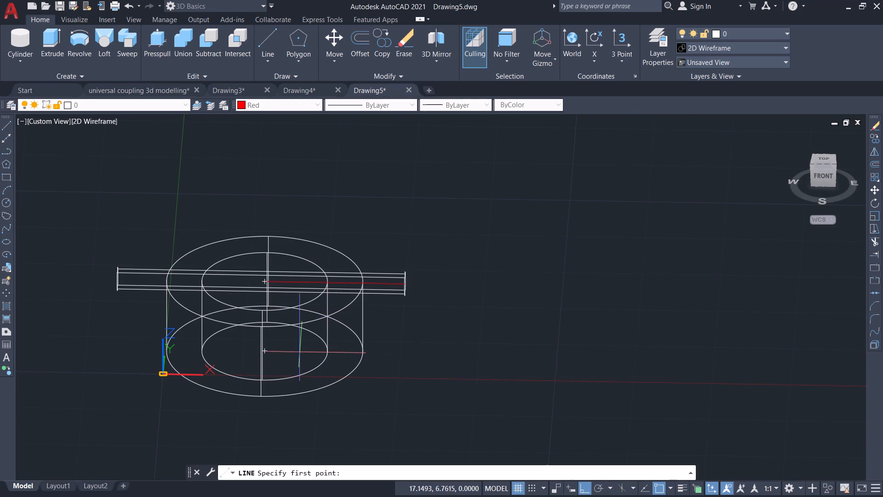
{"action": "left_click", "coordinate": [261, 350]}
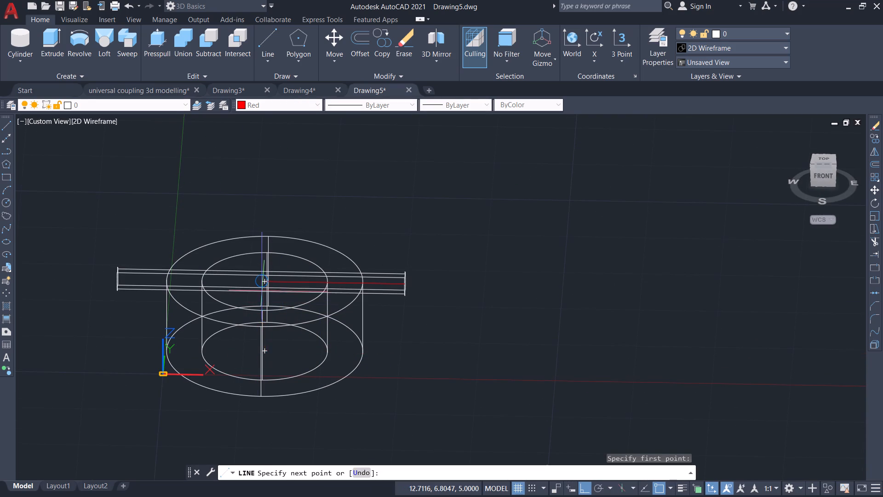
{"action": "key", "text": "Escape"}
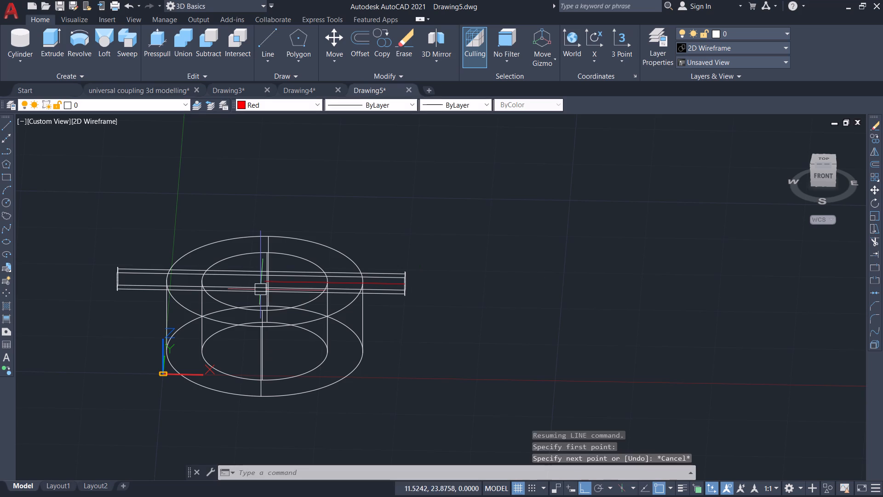
Draw a red construction line 5 up along Z from the collar's base centre.
{"action": "left_click", "coordinate": [791, 136]}
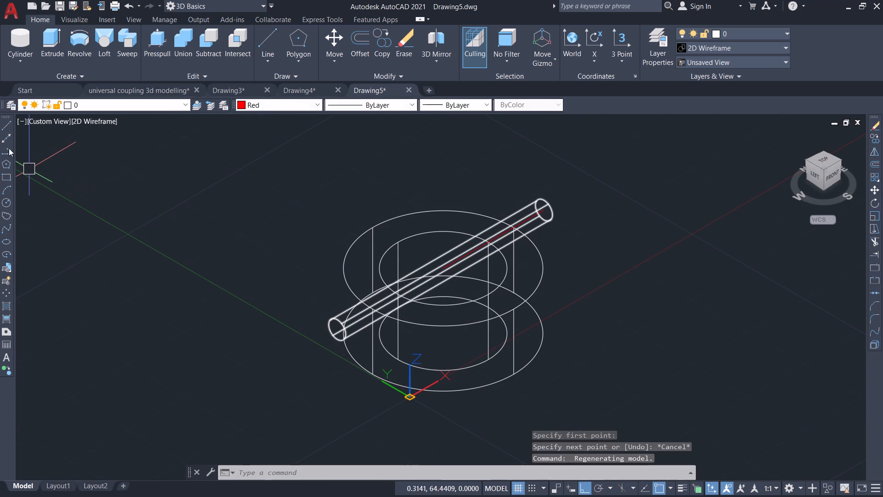
{"action": "left_click", "coordinate": [6, 126]}
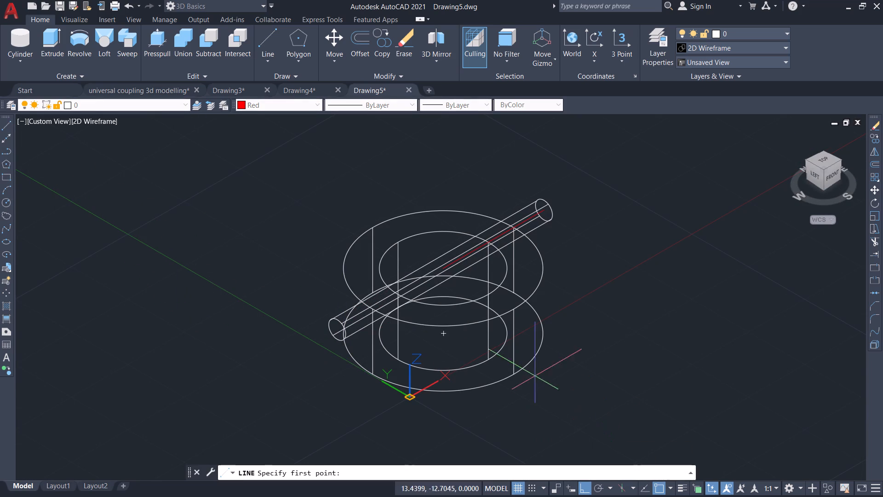
{"action": "left_click", "coordinate": [446, 334]}
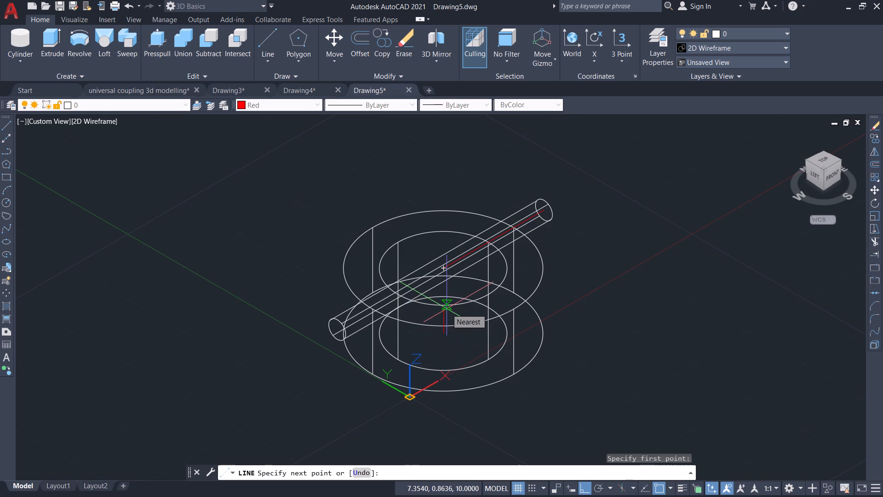
{"action": "key", "text": "5"}
{"action": "key", "text": "Return"}
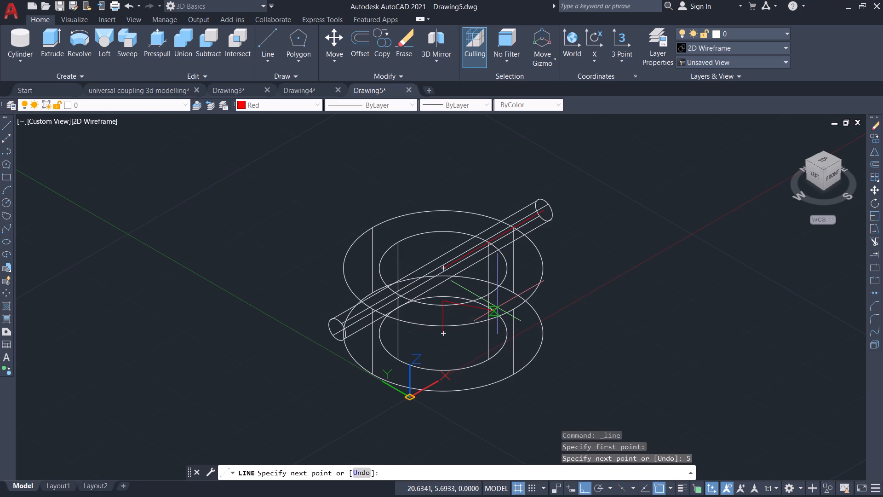
{"action": "key", "text": "Return"}
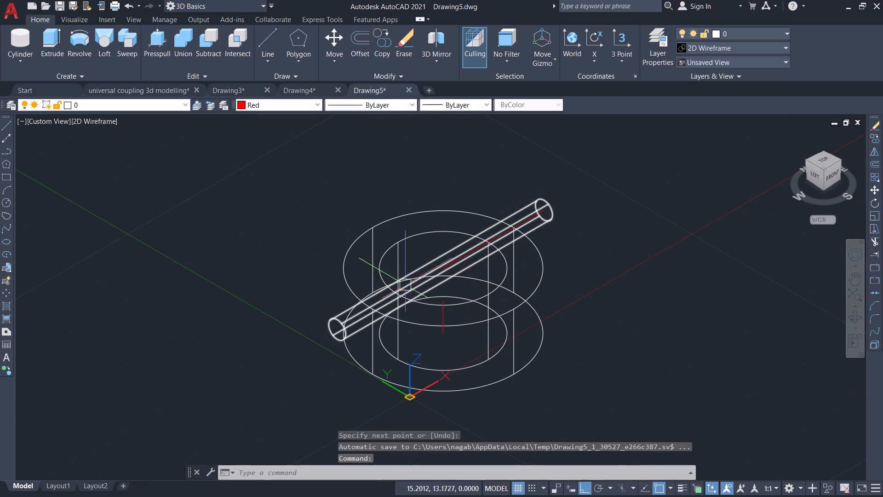
Move the thin rod down from the collar's top centre to the upper end of the short vertical construction line.
{"action": "key", "text": "m"}
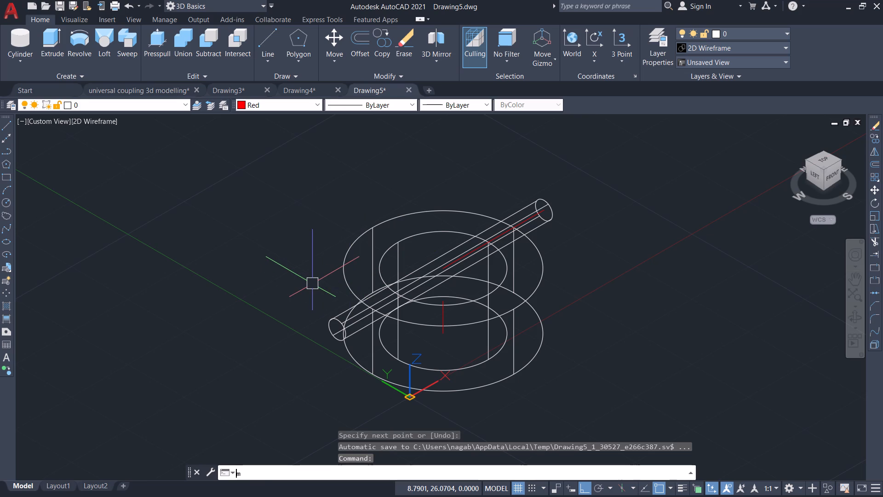
{"action": "key", "text": "Return"}
{"action": "left_click", "coordinate": [339, 319]}
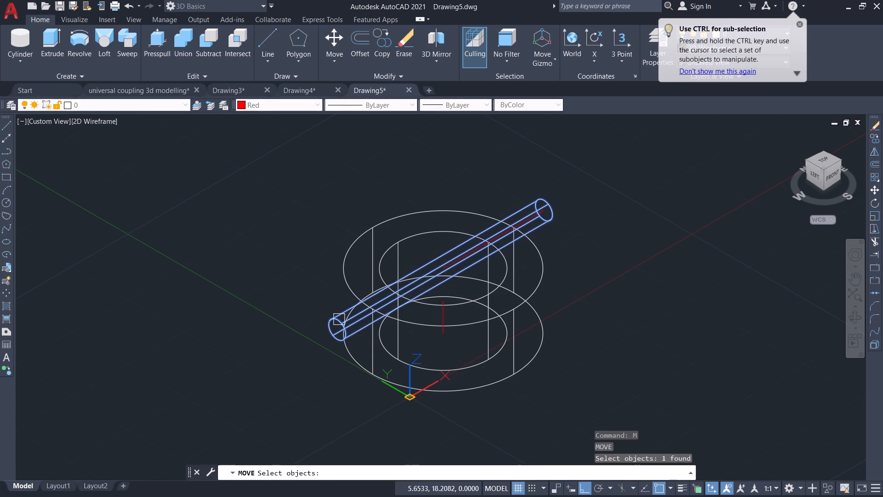
{"action": "key", "text": "Return"}
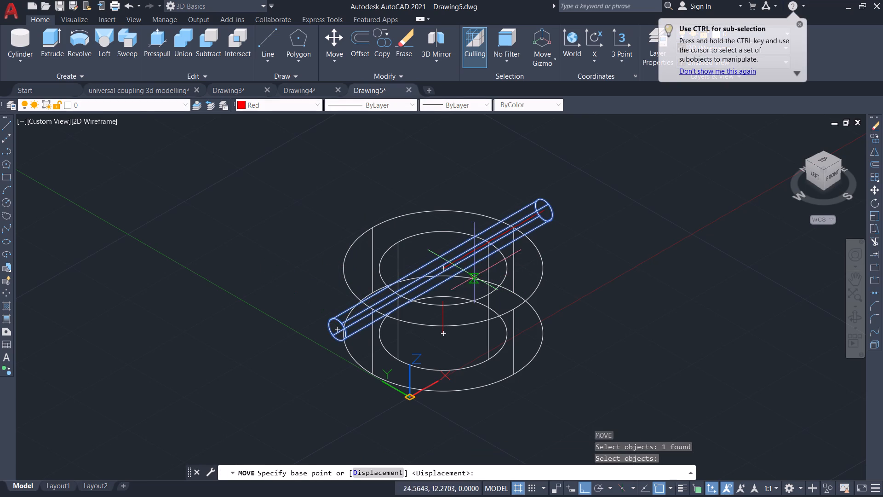
{"action": "left_click", "coordinate": [446, 268]}
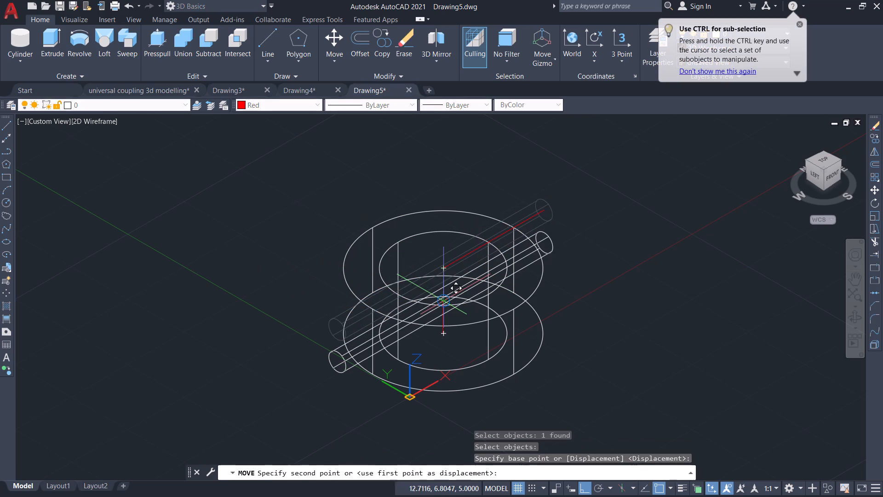
{"action": "left_click", "coordinate": [447, 298]}
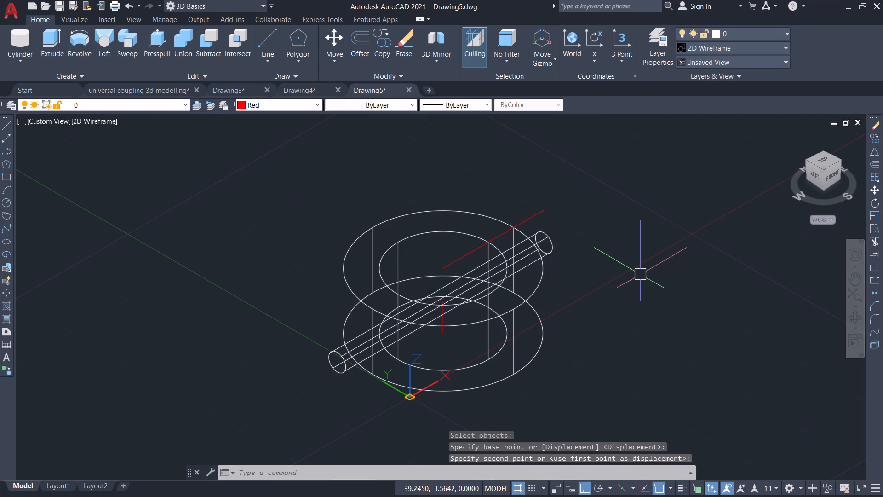
{"action": "key", "text": "Escape"}
Select the red construction line running along X from the collar's top centre.
{"action": "left_click", "coordinate": [525, 219]}
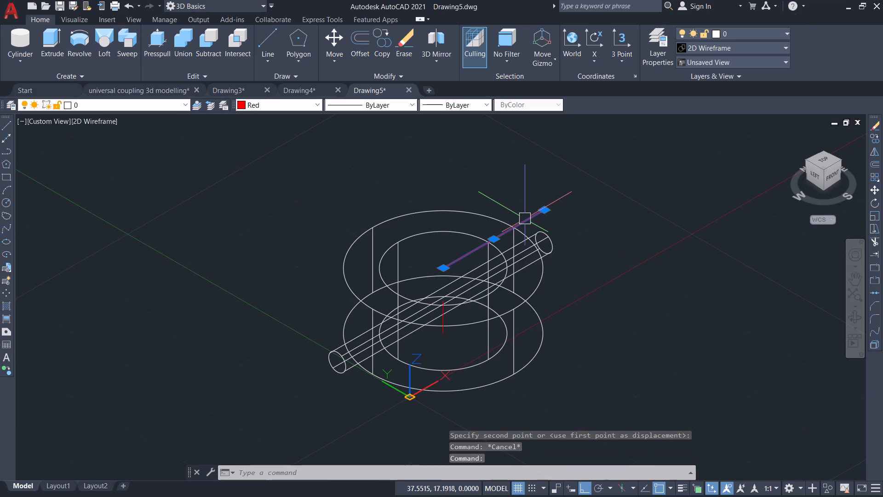
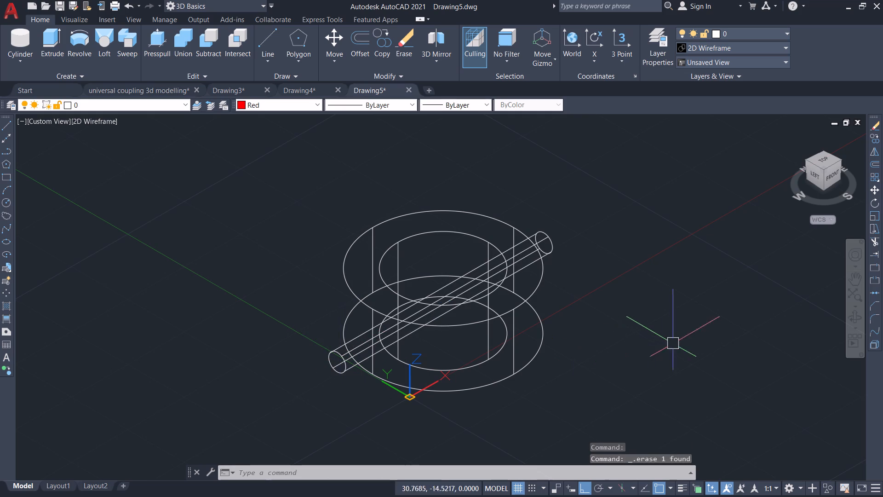
Display the collar and its cross rod in the Conceptual visual style.
{"action": "middle_click_drag", "start_coordinate": [691, 339], "coordinate": [522, 279], "text": "shift"}
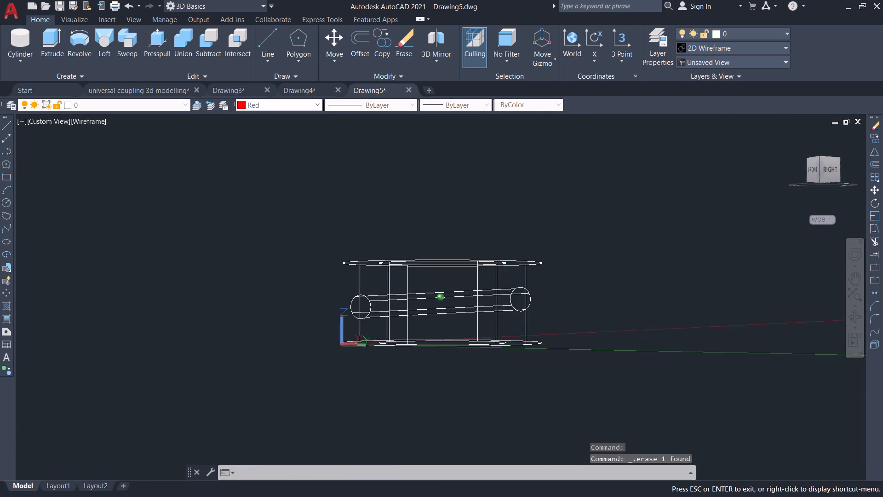
{"action": "middle_click_drag", "start_coordinate": [522, 279], "coordinate": [572, 313], "text": "shift"}
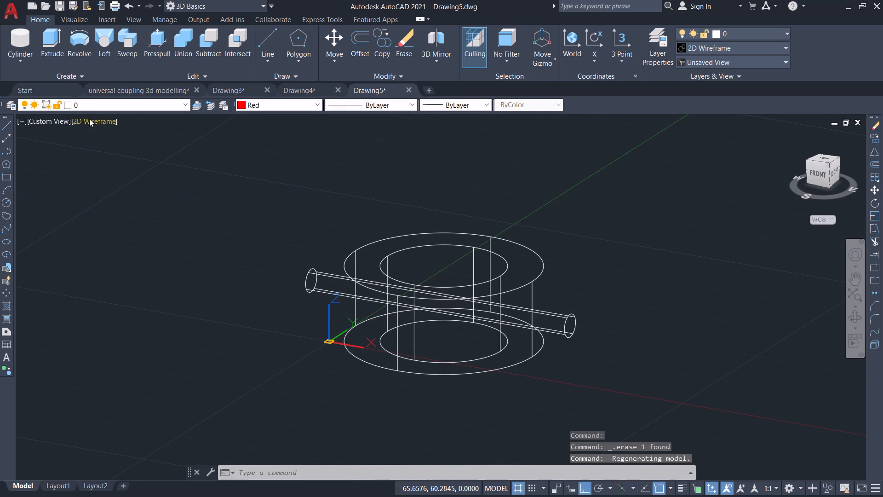
{"action": "left_click", "coordinate": [89, 119]}
{"action": "left_click", "coordinate": [143, 157]}
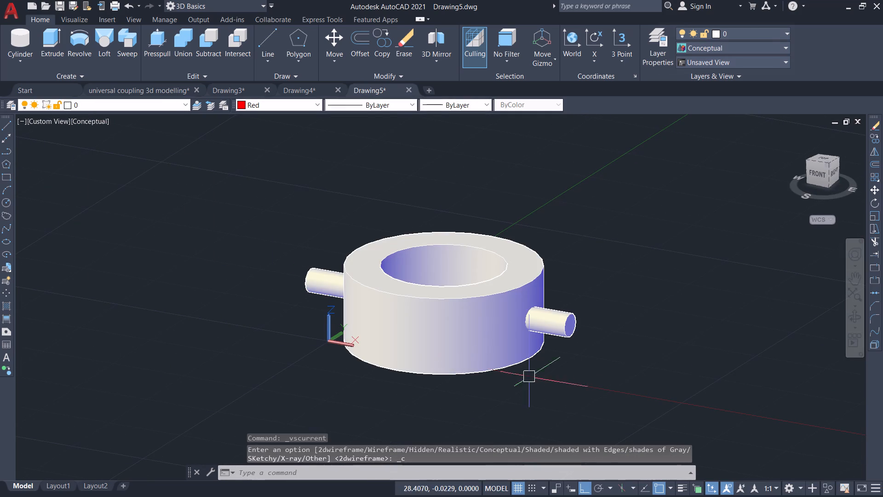
Subtract the thin rod from the collar to cut cross-holes through both sides of its wall.
{"action": "left_click", "coordinate": [791, 135]}
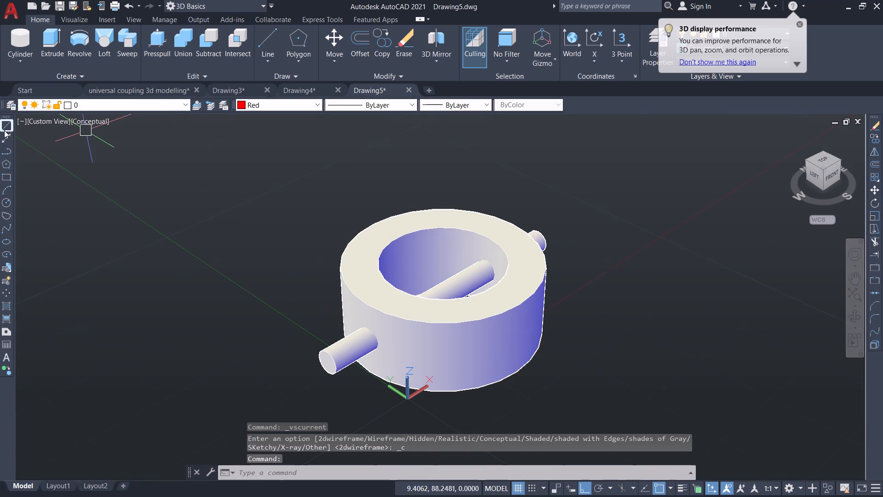
{"action": "left_click", "coordinate": [210, 46]}
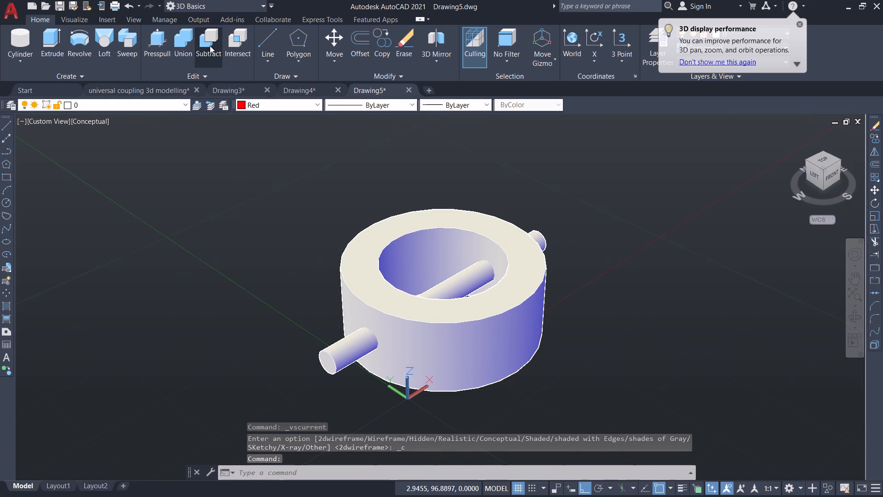
{"action": "left_click", "coordinate": [344, 306]}
{"action": "key", "text": "Return"}
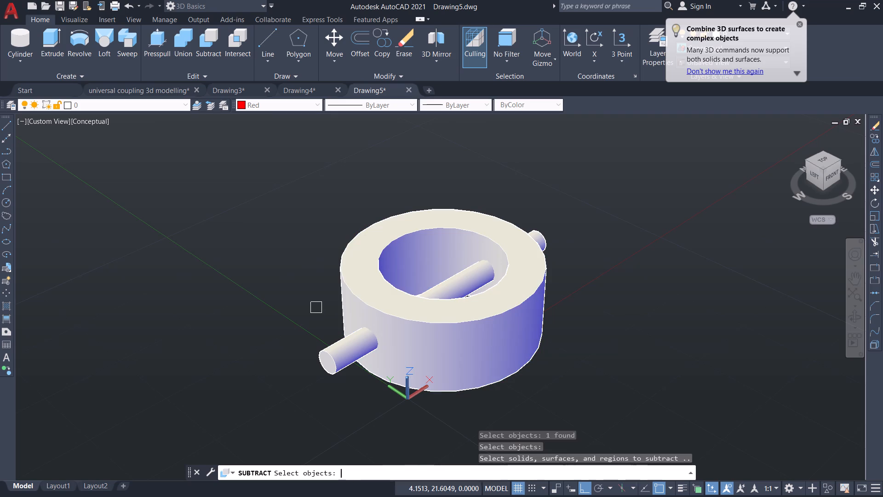
{"action": "left_click", "coordinate": [335, 363]}
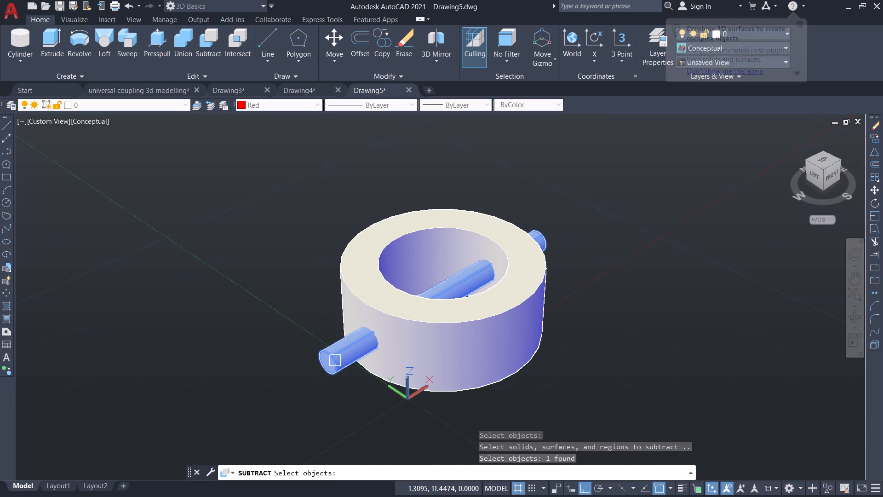
{"action": "key", "text": "Return"}
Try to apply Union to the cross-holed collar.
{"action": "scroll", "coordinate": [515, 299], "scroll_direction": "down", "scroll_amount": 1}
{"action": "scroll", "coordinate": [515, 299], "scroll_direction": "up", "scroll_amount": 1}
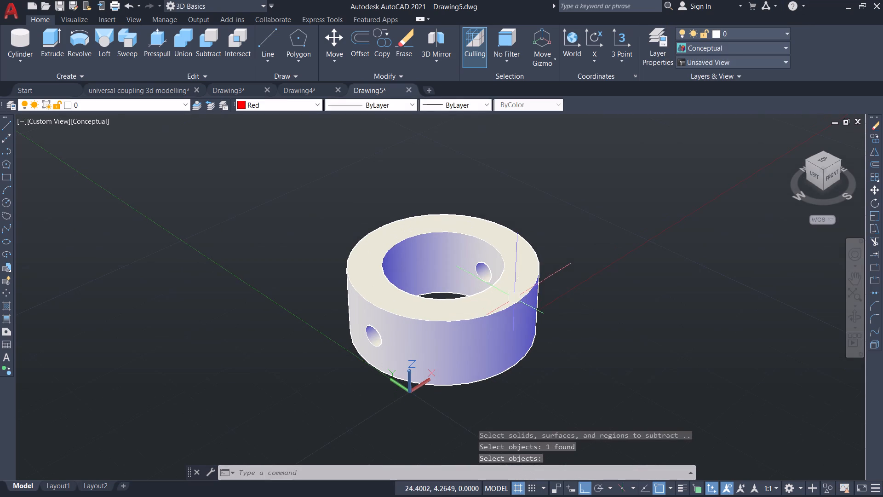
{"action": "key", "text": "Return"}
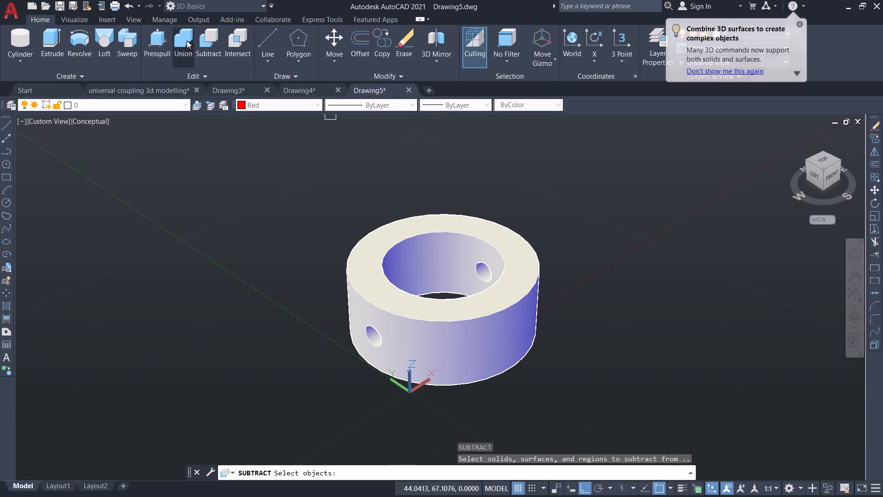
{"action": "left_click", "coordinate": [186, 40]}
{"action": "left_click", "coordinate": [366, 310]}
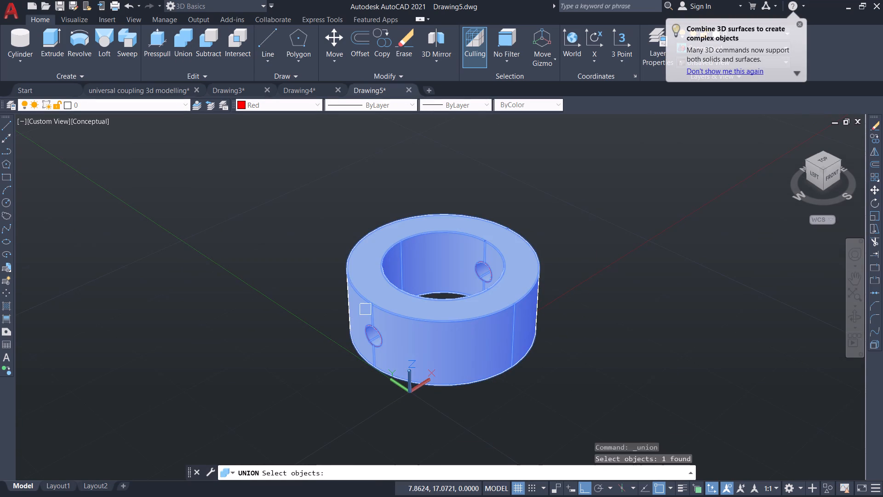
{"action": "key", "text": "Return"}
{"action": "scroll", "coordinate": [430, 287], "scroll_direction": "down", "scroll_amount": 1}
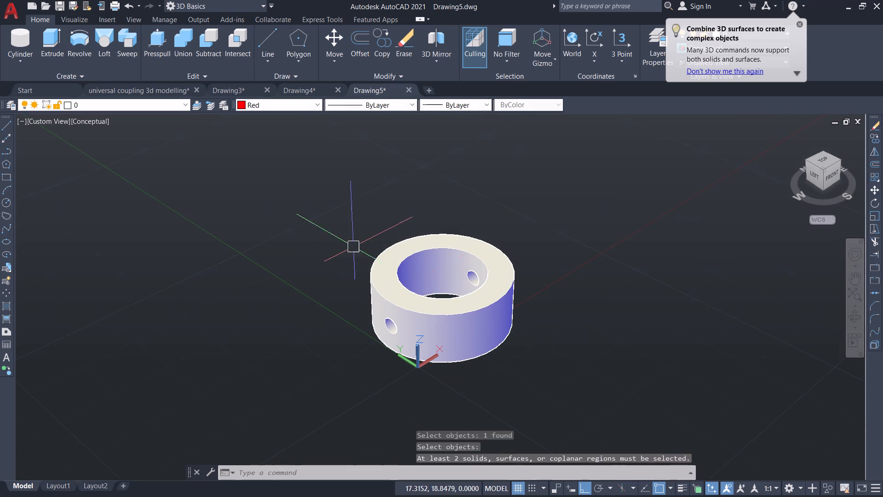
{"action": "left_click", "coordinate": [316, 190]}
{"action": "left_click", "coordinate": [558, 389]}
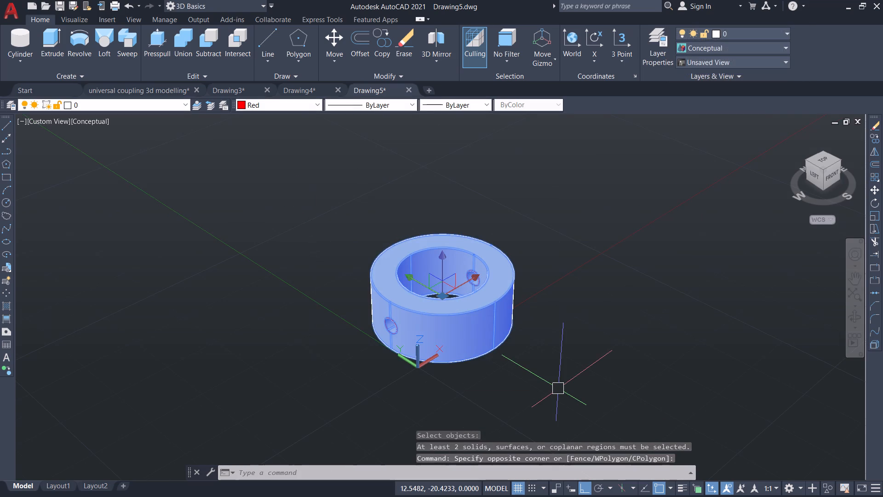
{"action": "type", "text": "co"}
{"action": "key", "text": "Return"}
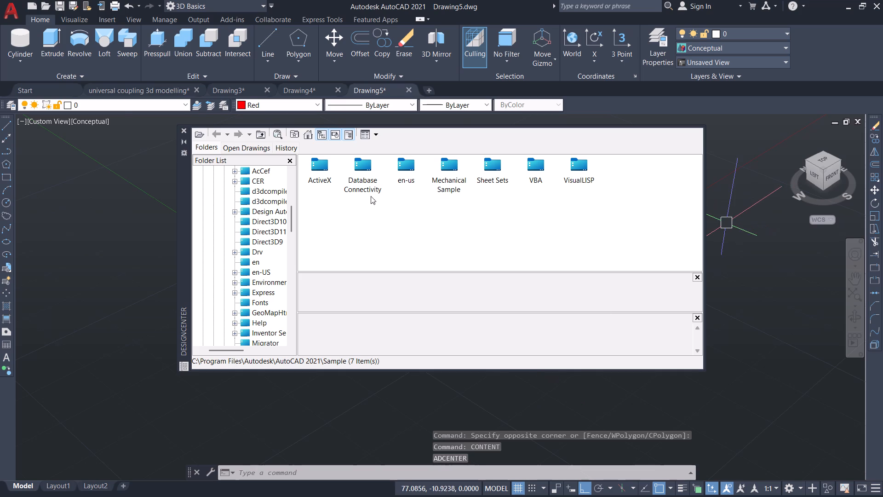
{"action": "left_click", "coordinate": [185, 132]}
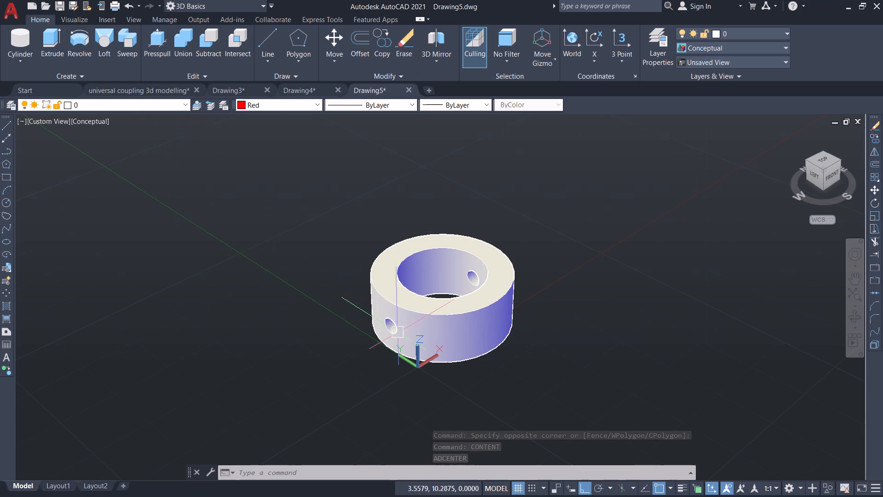
Copy the cross-holed collar in the positive Y direction to a clear spot beside the original.
{"action": "type", "text": "co"}
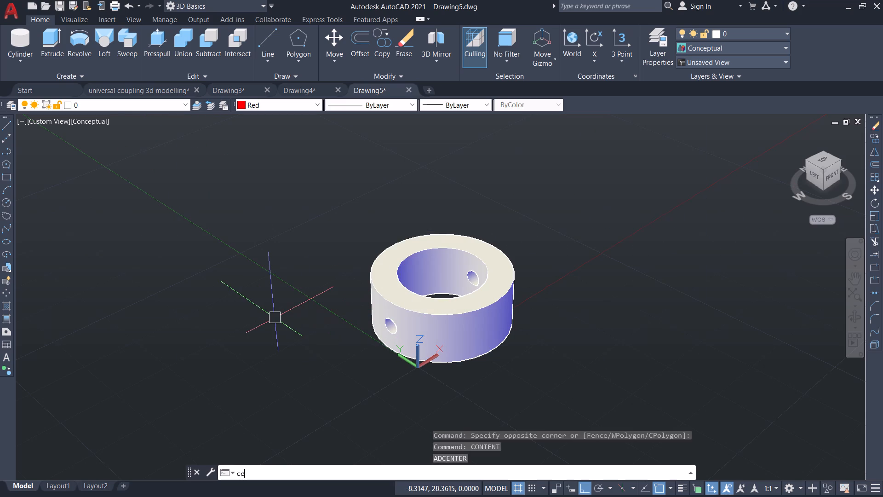
{"action": "key", "text": "Return"}
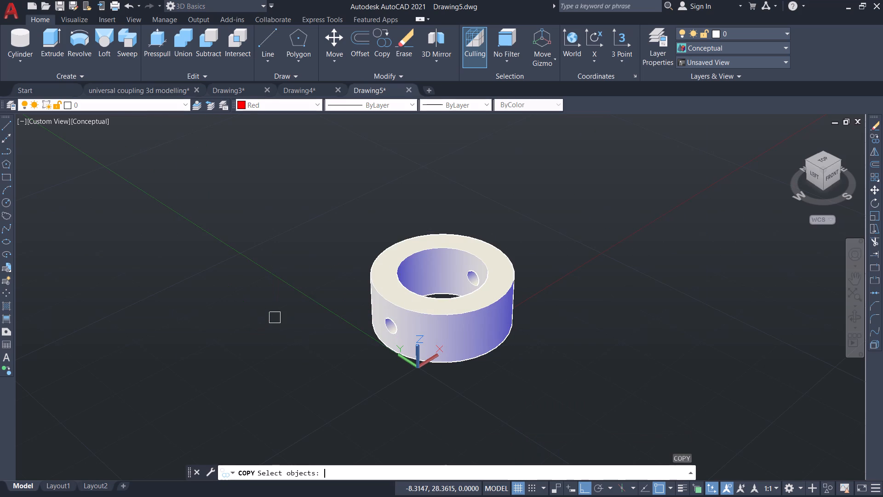
{"action": "left_click", "coordinate": [466, 358]}
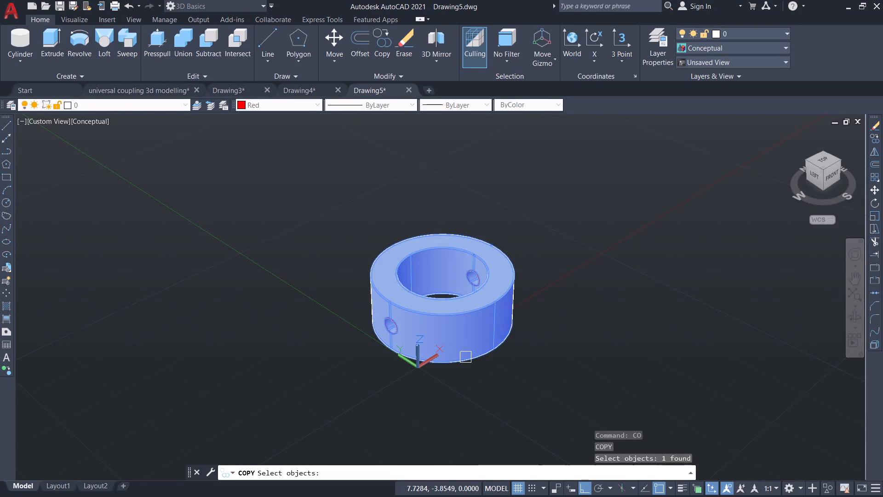
{"action": "key", "text": "Return"}
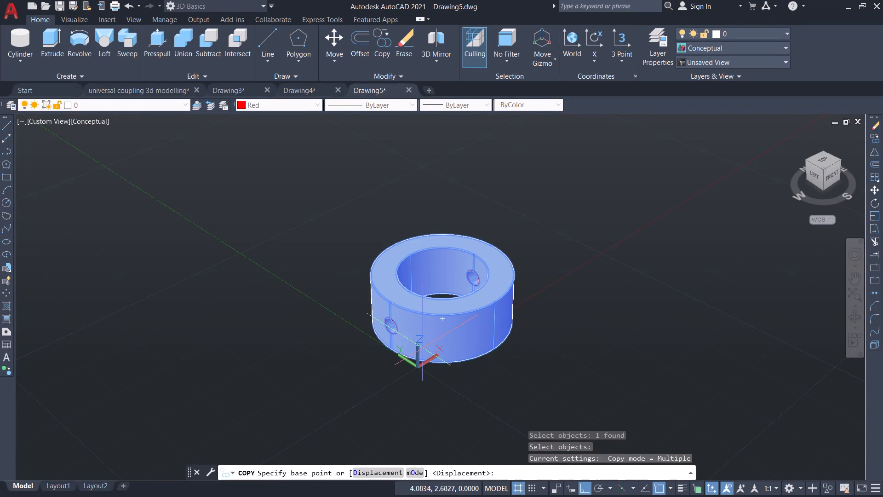
{"action": "left_click", "coordinate": [451, 361]}
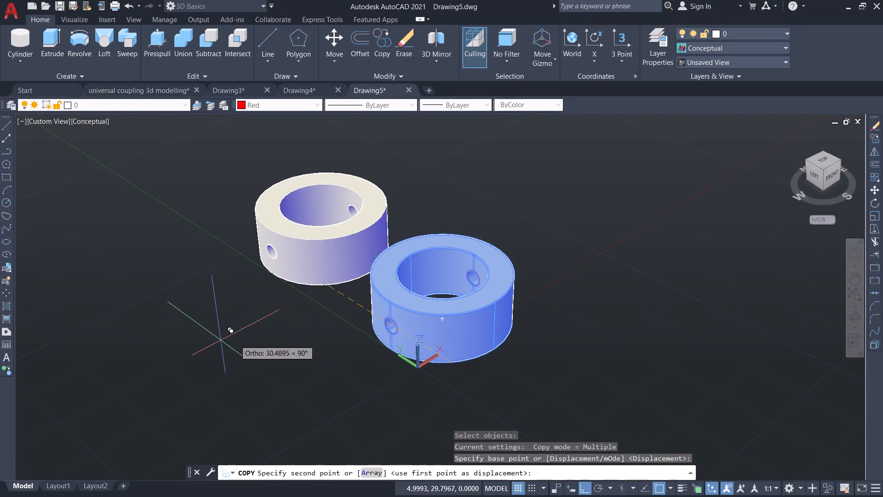
{"action": "left_click", "coordinate": [192, 312]}
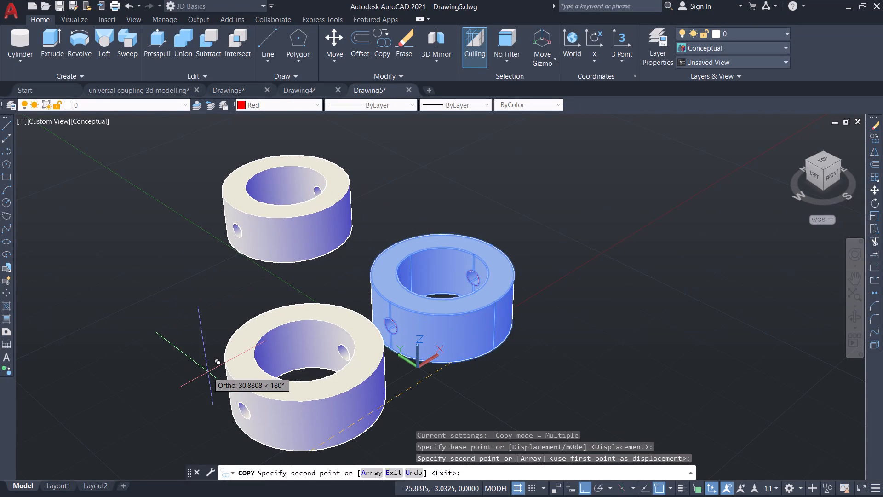
{"action": "key", "text": "Escape"}
Create an upright cylinder of diameter 3 and height 28 in the empty space on the original collar's +X side.
{"action": "scroll", "coordinate": [286, 333], "scroll_direction": "down", "scroll_amount": 1}
{"action": "scroll", "coordinate": [286, 333], "scroll_direction": "up", "scroll_amount": 1}
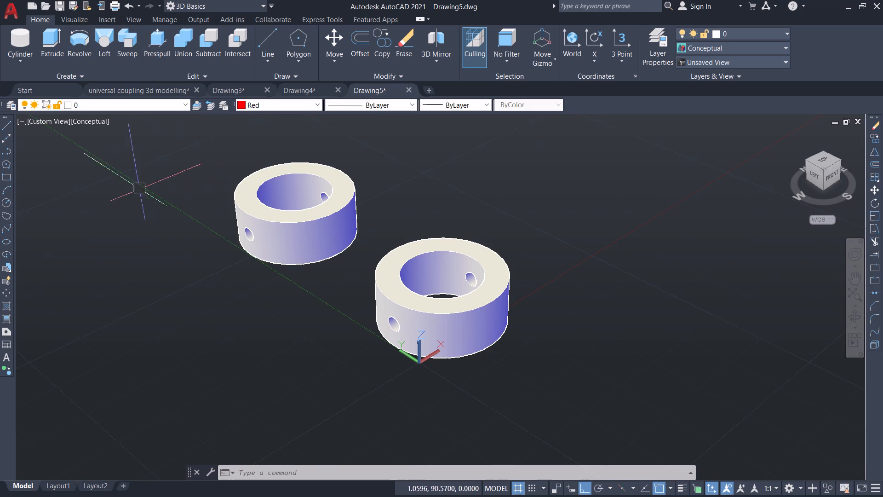
{"action": "left_click", "coordinate": [19, 48]}
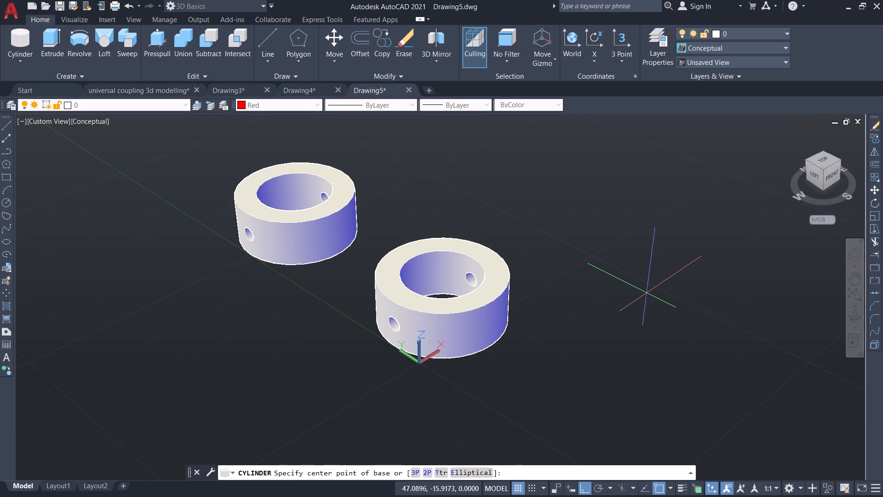
{"action": "left_click", "coordinate": [647, 293]}
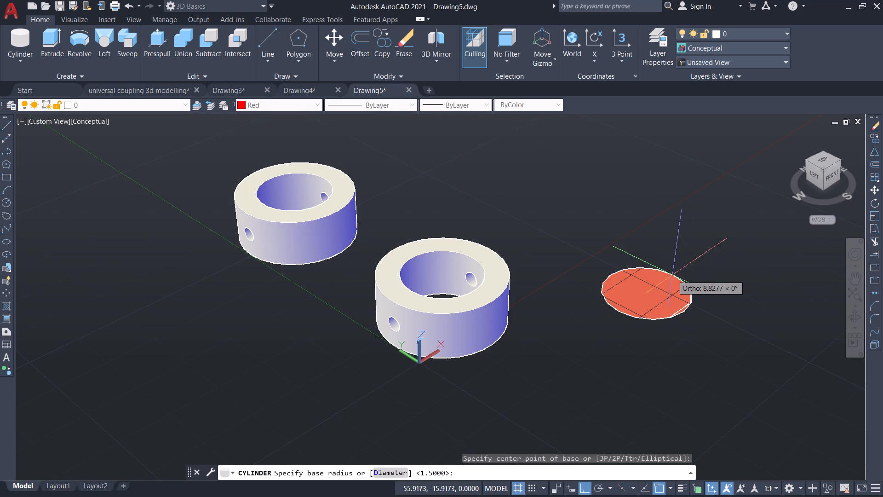
{"action": "key", "text": "d"}
{"action": "key", "text": "Return"}
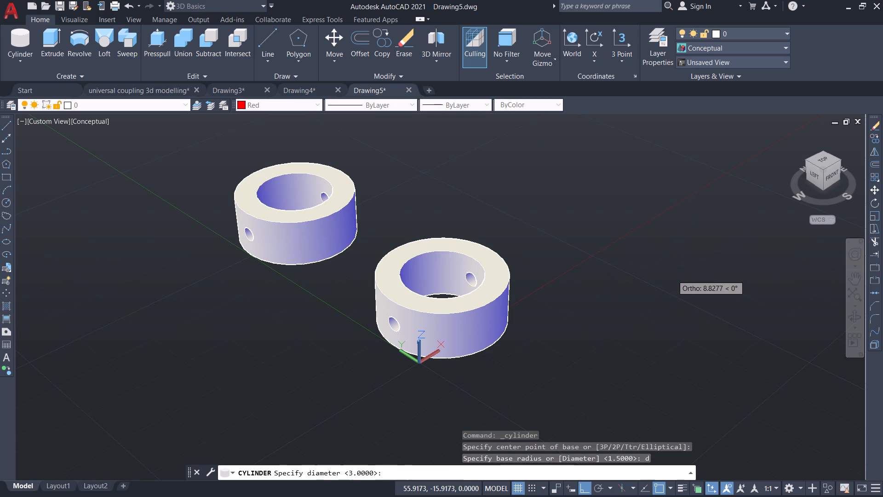
{"action": "key", "text": "3"}
{"action": "key", "text": "Return"}
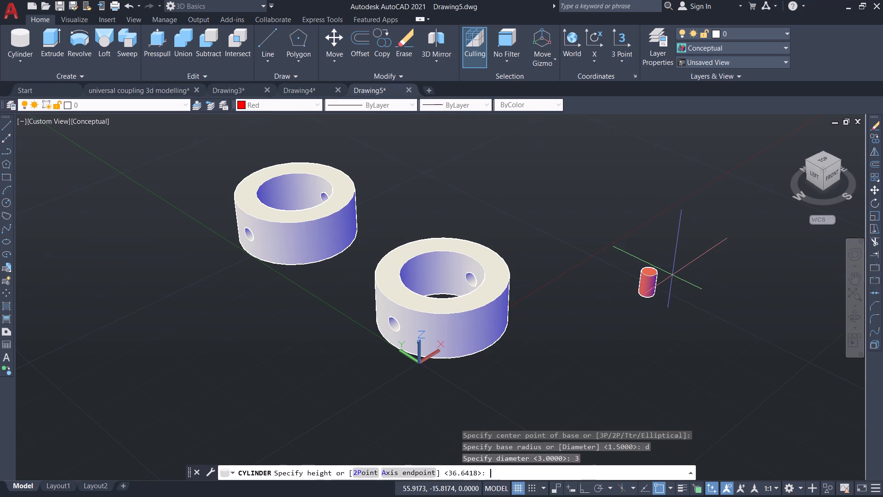
{"action": "scroll", "coordinate": [683, 179], "scroll_direction": "down", "scroll_amount": 1}
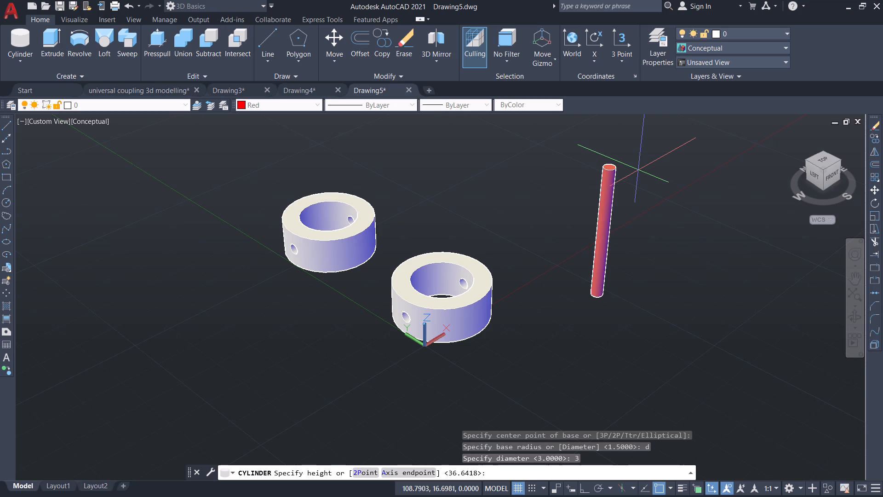
{"action": "key", "text": "2"}
{"action": "key", "text": "8"}
{"action": "key", "text": "8"}
{"action": "key", "text": "BackSpace"}
{"action": "key", "text": "Return"}
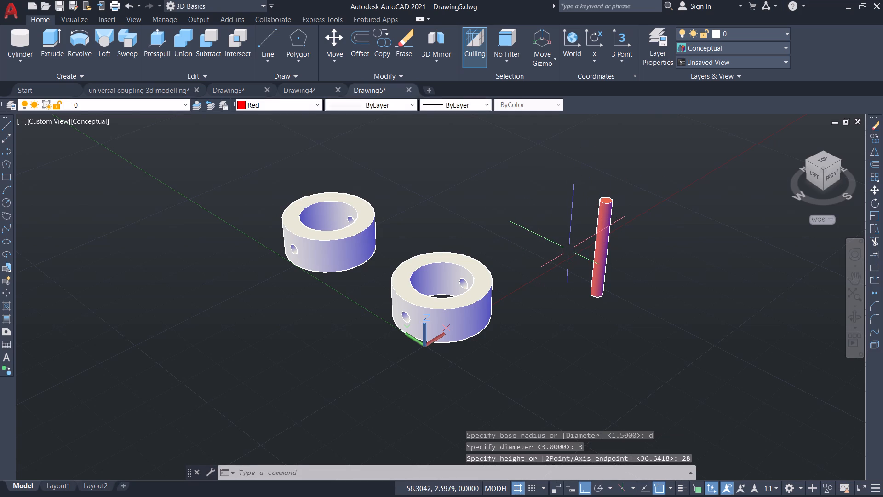
Set the current object colour to ByLayer.
{"action": "left_click", "coordinate": [275, 102]}
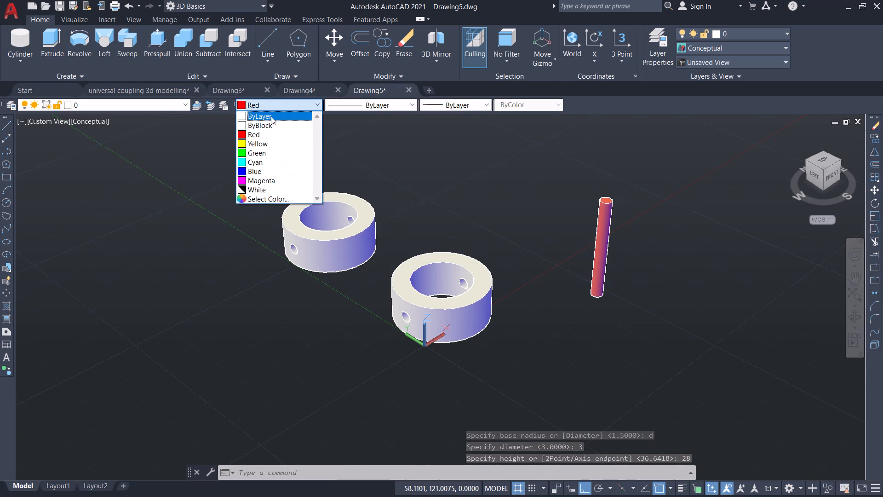
{"action": "left_click", "coordinate": [271, 116]}
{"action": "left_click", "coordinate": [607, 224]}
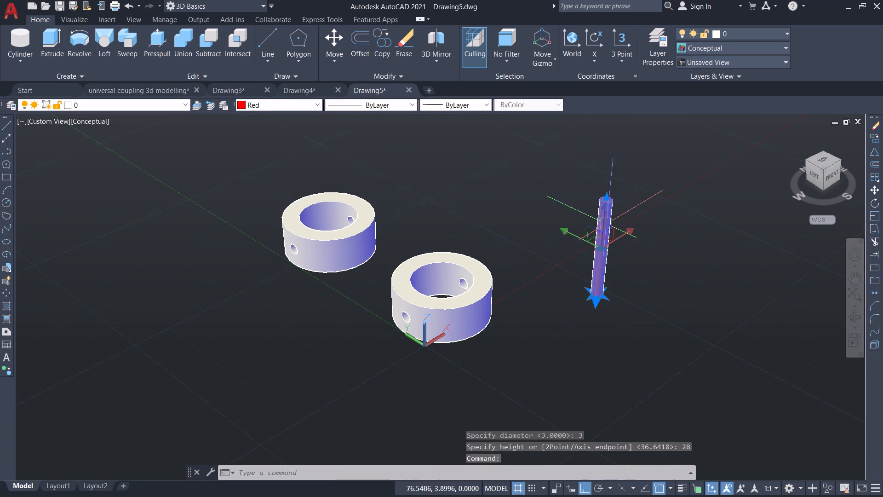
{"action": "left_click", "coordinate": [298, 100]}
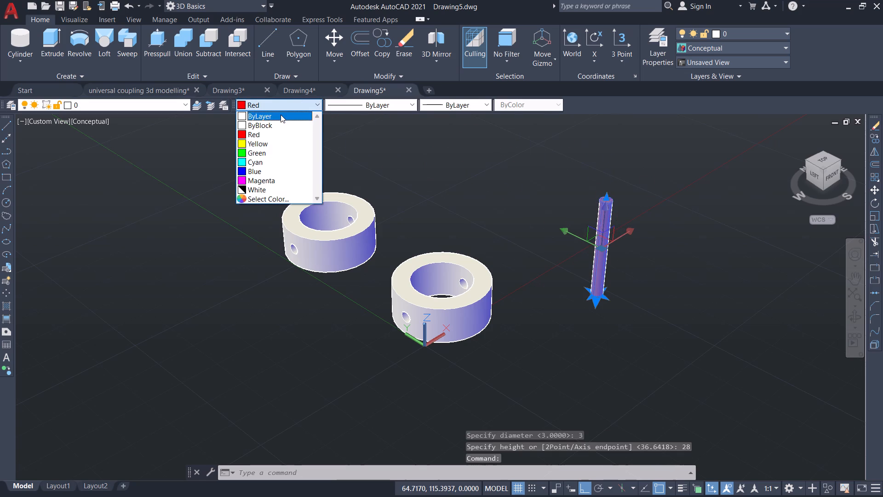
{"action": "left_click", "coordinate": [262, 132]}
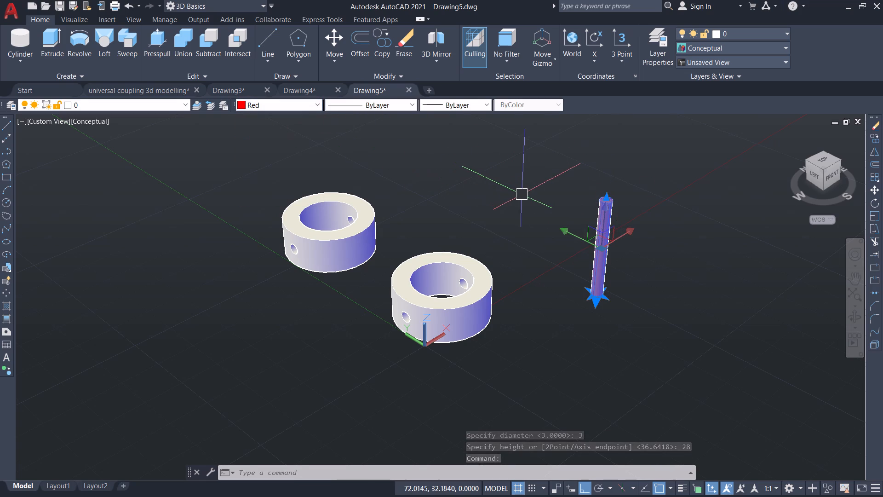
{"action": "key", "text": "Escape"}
Change the colour of the upright 3-diameter rod to ByLayer.
{"action": "left_click", "coordinate": [609, 221]}
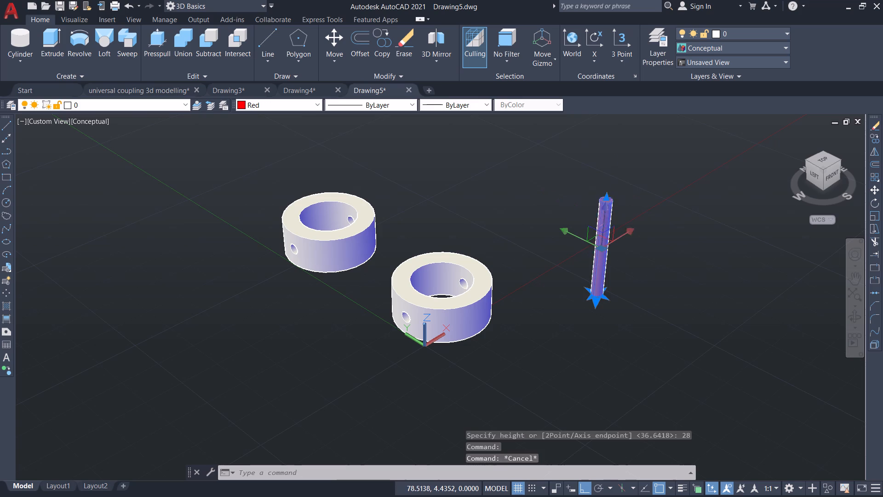
{"action": "left_click", "coordinate": [290, 107]}
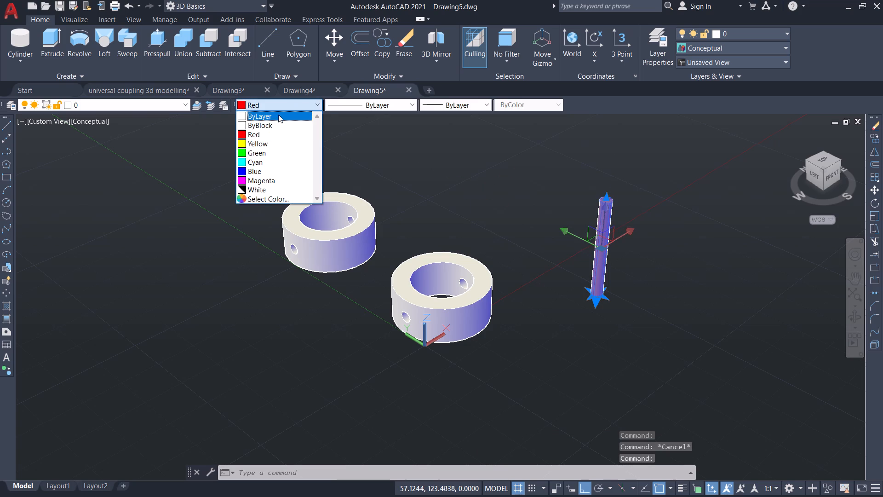
{"action": "left_click", "coordinate": [278, 115]}
{"action": "key", "text": "Escape"}
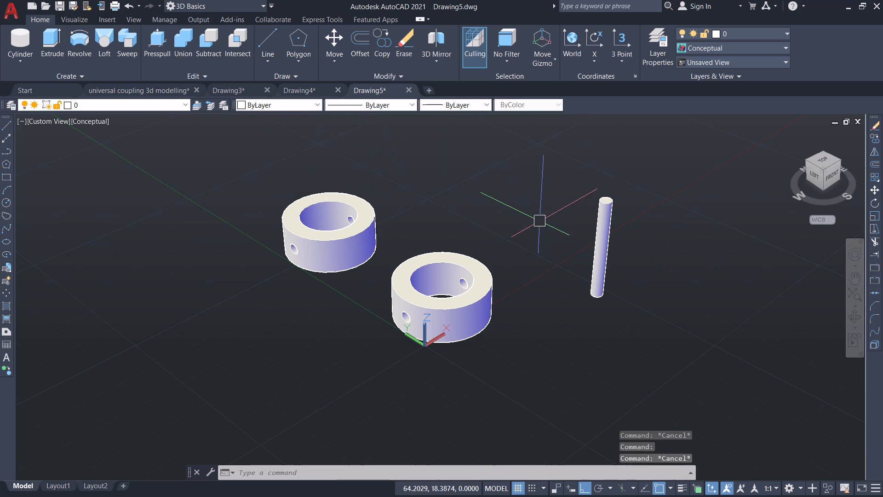
Copy the upright rod a short distance in the positive X direction, using its bottom end as the base point.
{"action": "type", "text": "co"}
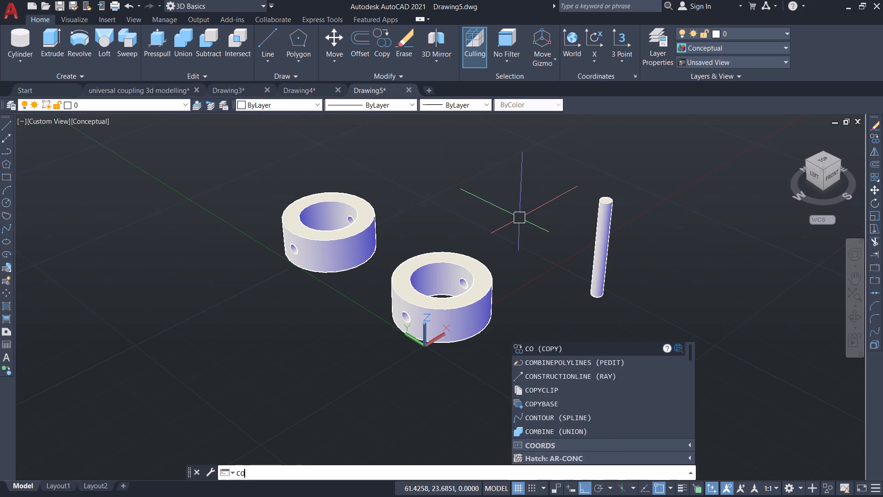
{"action": "key", "text": "Return"}
{"action": "left_click", "coordinate": [604, 232]}
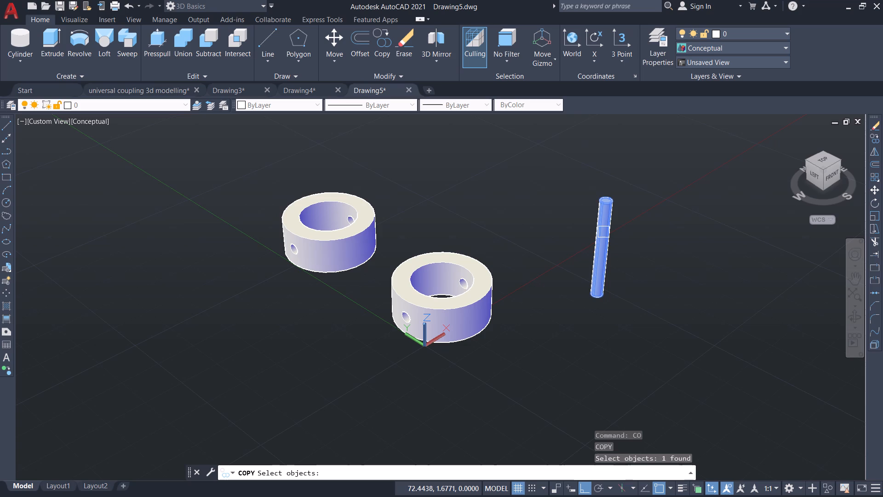
{"action": "key", "text": "Return"}
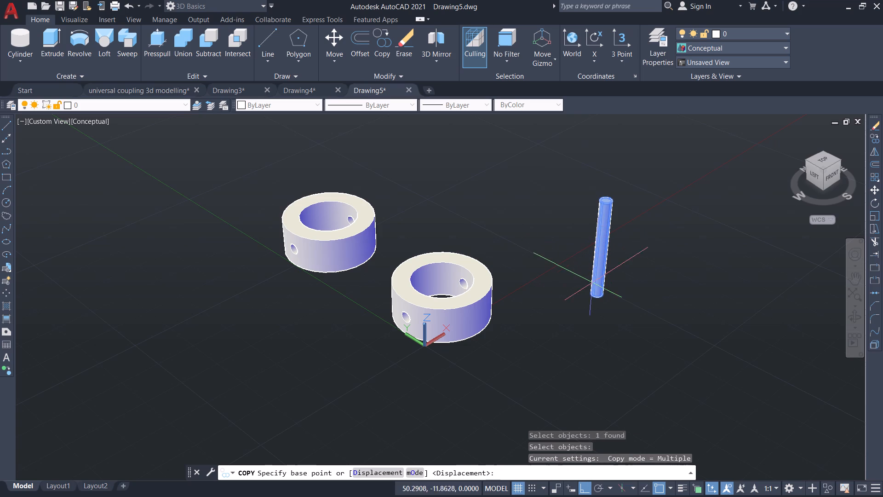
{"action": "left_click", "coordinate": [601, 295]}
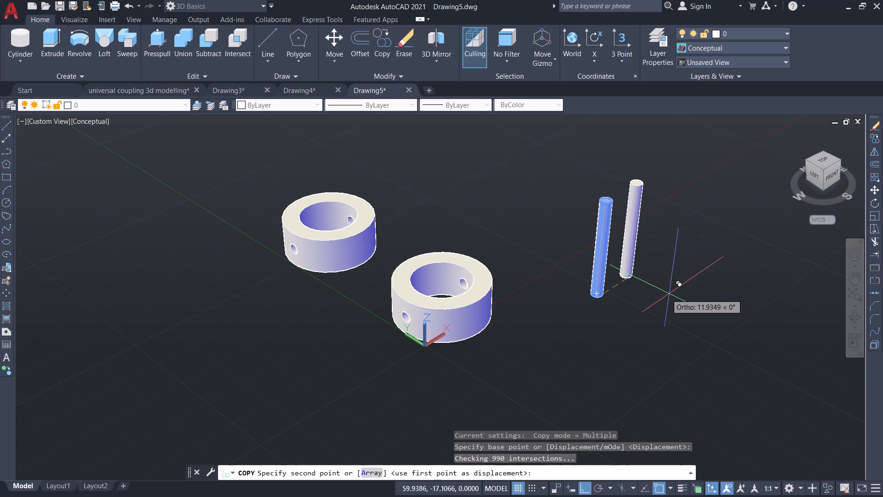
{"action": "left_click", "coordinate": [677, 293]}
{"action": "key", "text": "Return"}
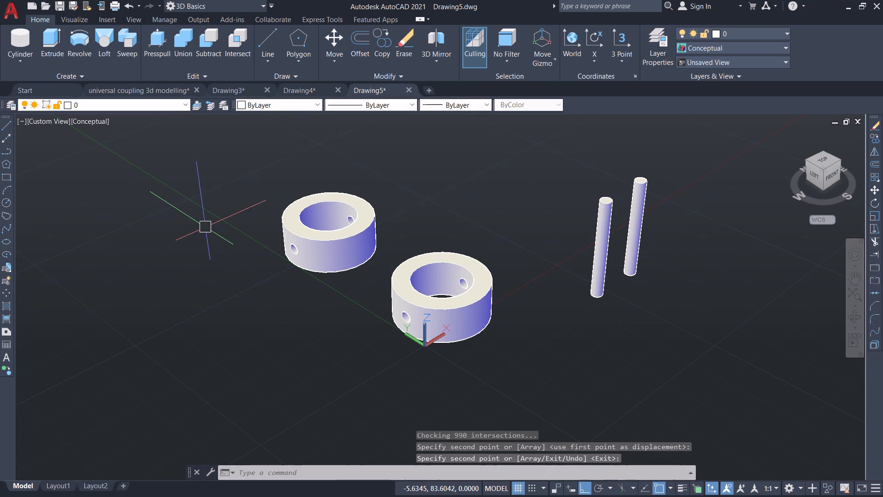
In the universal coupling 3d modelling drawing, union the upright and horizontal hollow cylinders into one solid.
{"action": "left_click", "coordinate": [151, 89]}
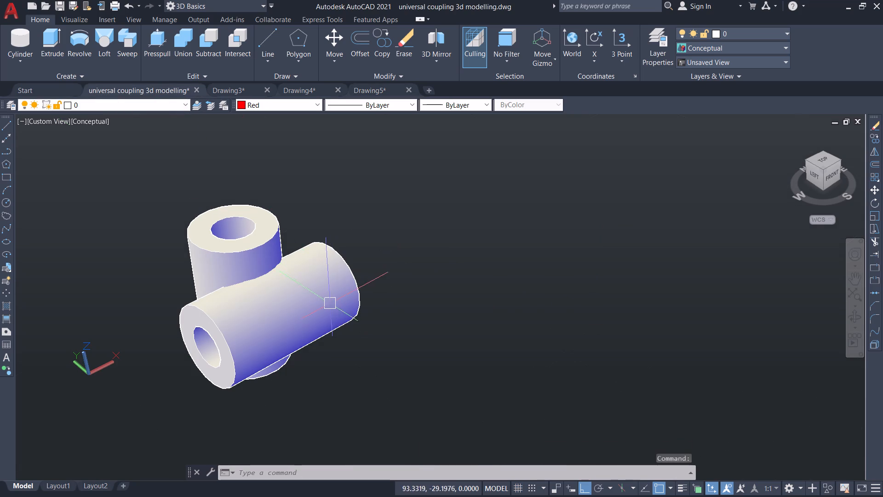
{"action": "scroll", "coordinate": [329, 304], "scroll_direction": "down", "scroll_amount": 1}
{"action": "scroll", "coordinate": [329, 305], "scroll_direction": "up", "scroll_amount": 1}
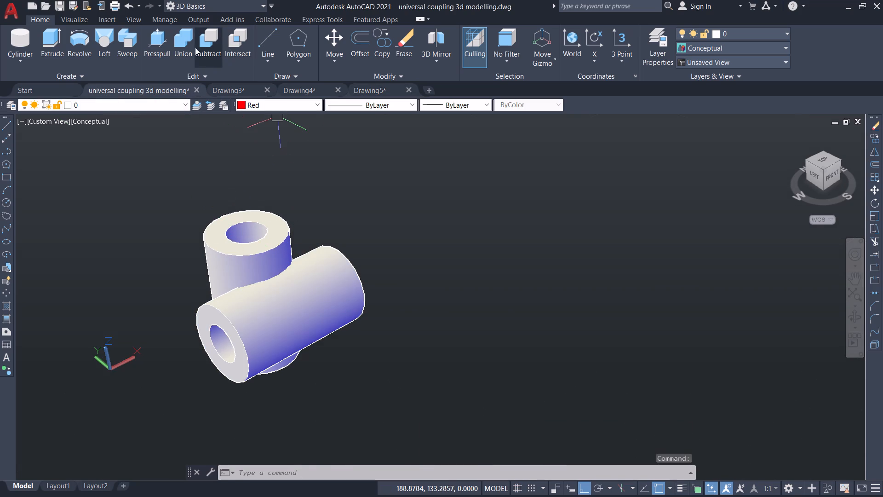
{"action": "left_click", "coordinate": [185, 46]}
{"action": "left_click", "coordinate": [251, 252]}
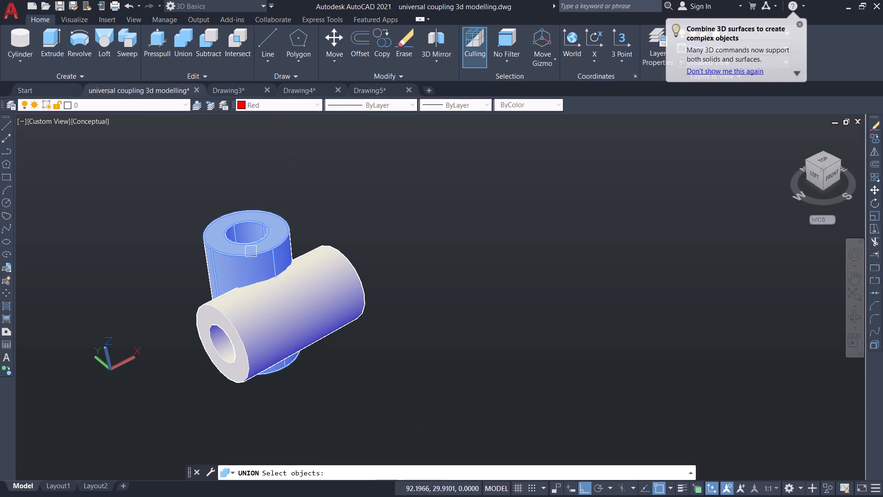
{"action": "left_click", "coordinate": [278, 307]}
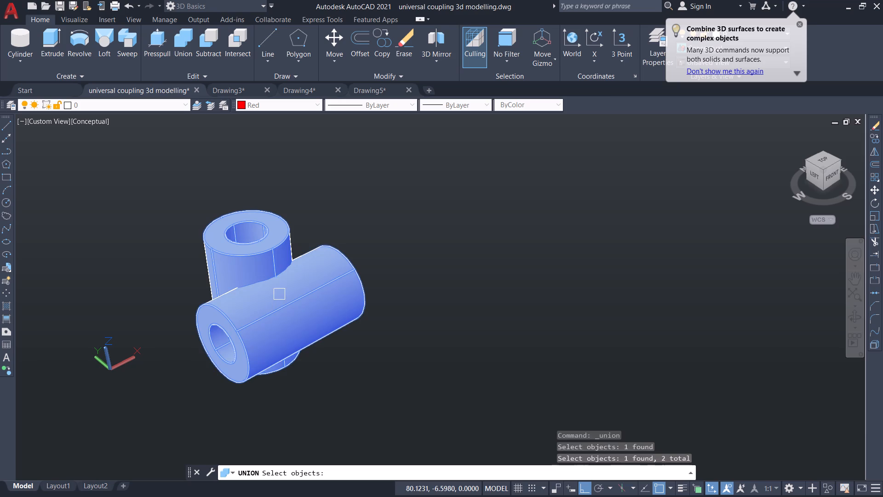
{"action": "key", "text": "Return"}
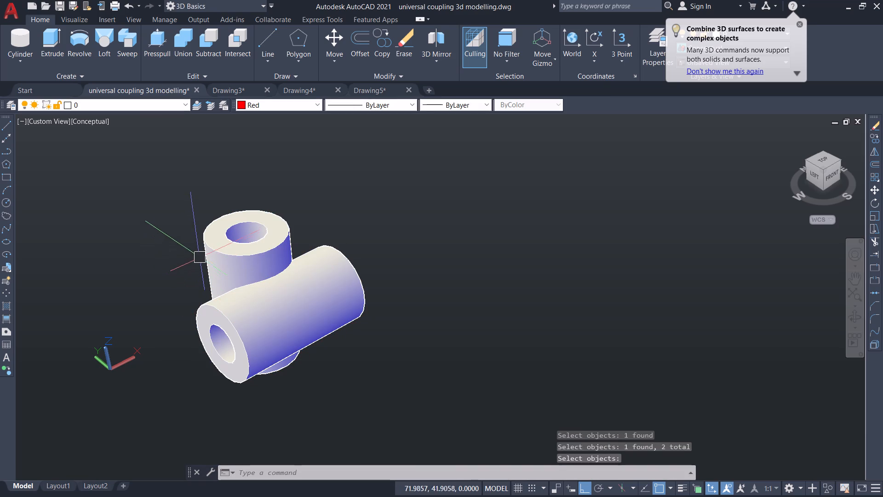
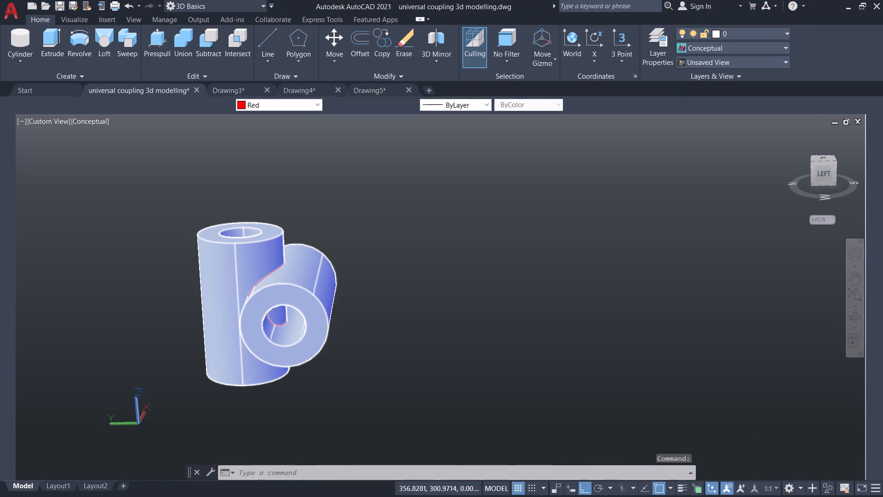
Examine the united hollow-cylinder cross piece from the home isometric view.
{"action": "scroll", "coordinate": [261, 342], "scroll_direction": "down", "scroll_amount": 1}
{"action": "scroll", "coordinate": [227, 292], "scroll_direction": "down", "scroll_amount": 1}
{"action": "scroll", "coordinate": [220, 278], "scroll_direction": "up", "scroll_amount": 1}
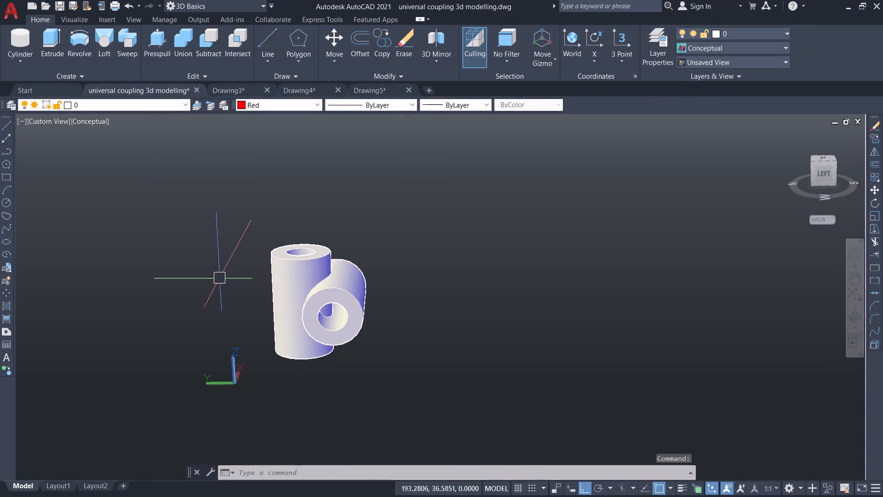
{"action": "middle_click_drag", "start_coordinate": [203, 278], "coordinate": [224, 236]}
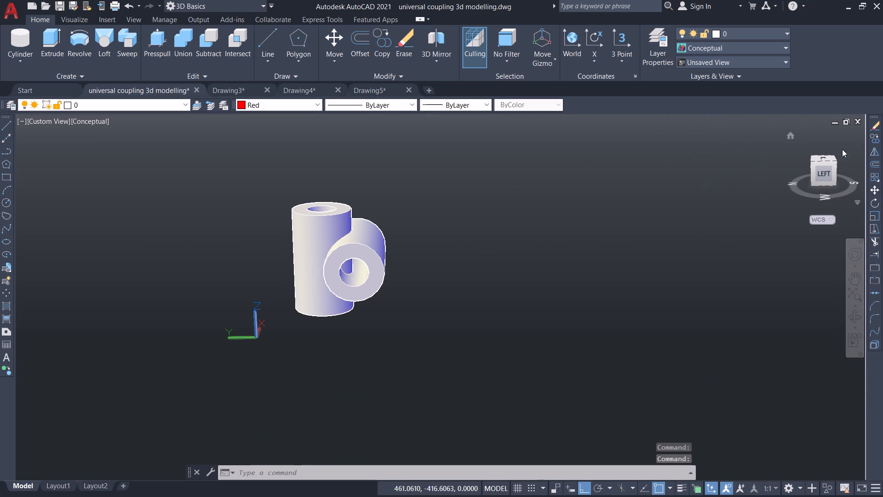
{"action": "left_click", "coordinate": [791, 135]}
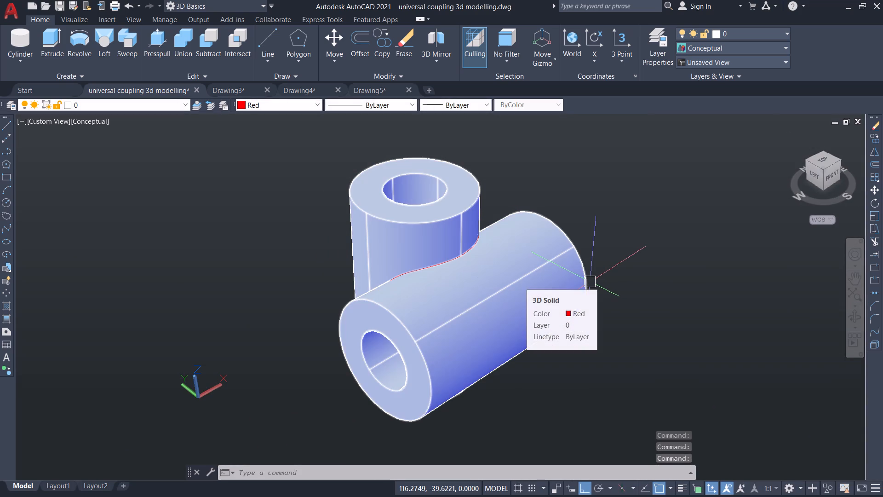
{"action": "scroll", "coordinate": [590, 282], "scroll_direction": "down", "scroll_amount": 2}
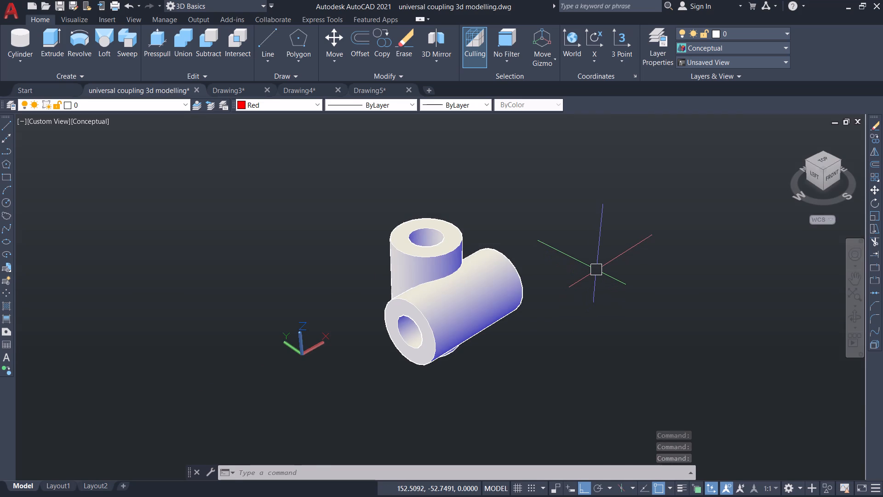
{"action": "middle_click_drag", "start_coordinate": [603, 314], "coordinate": [528, 291]}
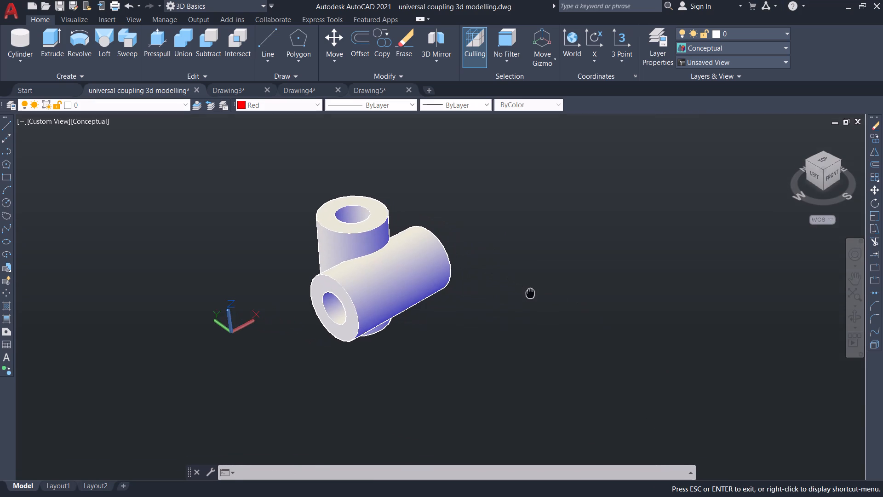
{"action": "middle_click_drag", "start_coordinate": [528, 291], "coordinate": [527, 291]}
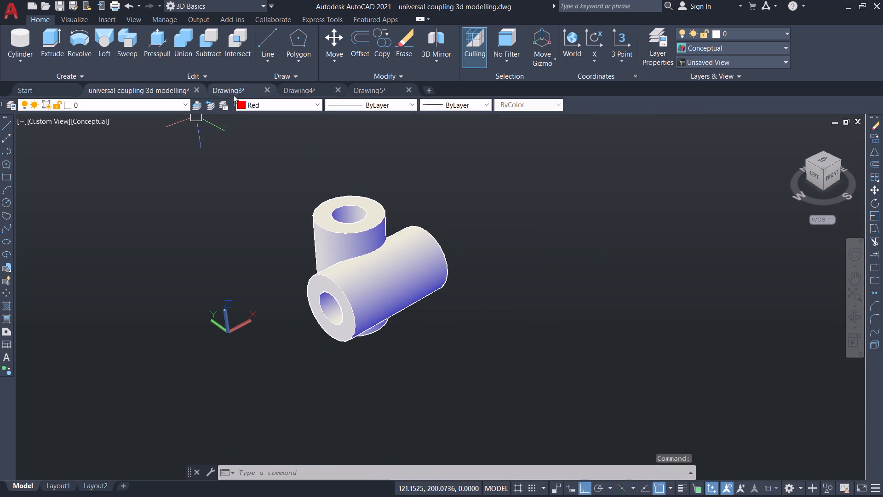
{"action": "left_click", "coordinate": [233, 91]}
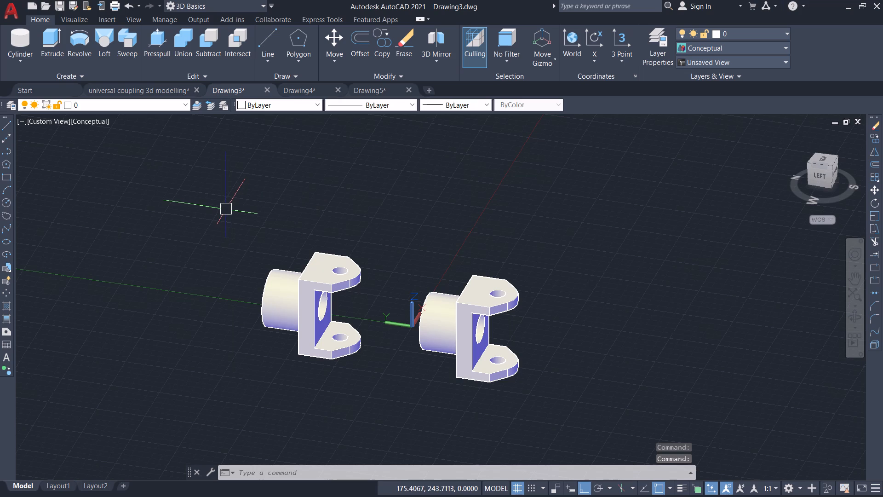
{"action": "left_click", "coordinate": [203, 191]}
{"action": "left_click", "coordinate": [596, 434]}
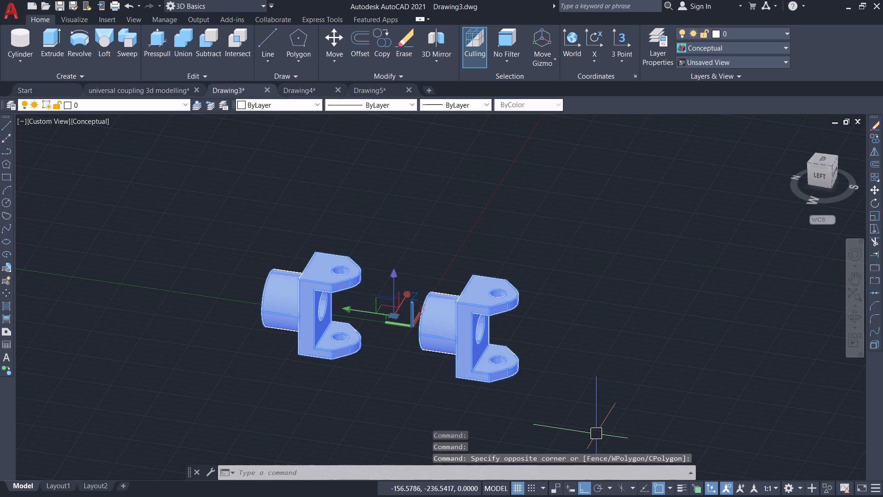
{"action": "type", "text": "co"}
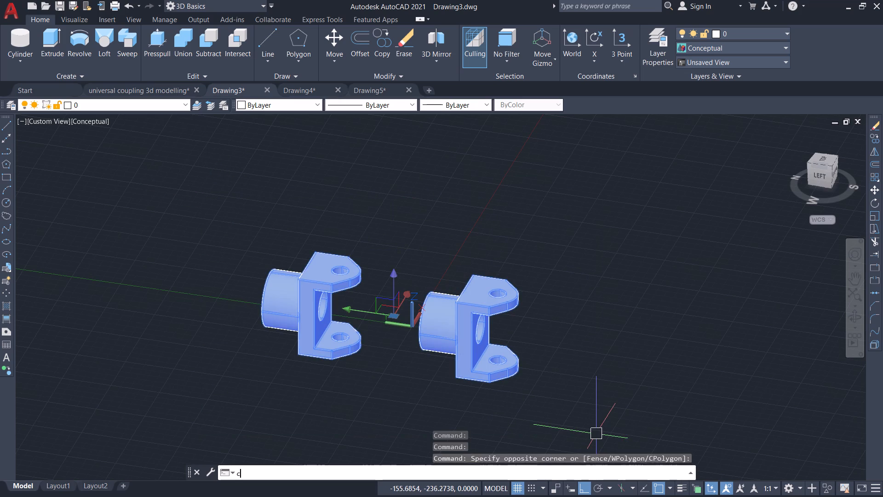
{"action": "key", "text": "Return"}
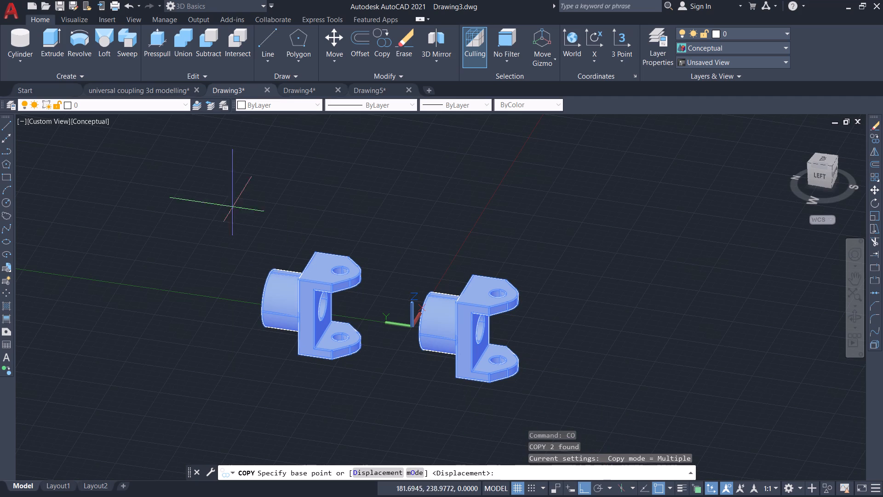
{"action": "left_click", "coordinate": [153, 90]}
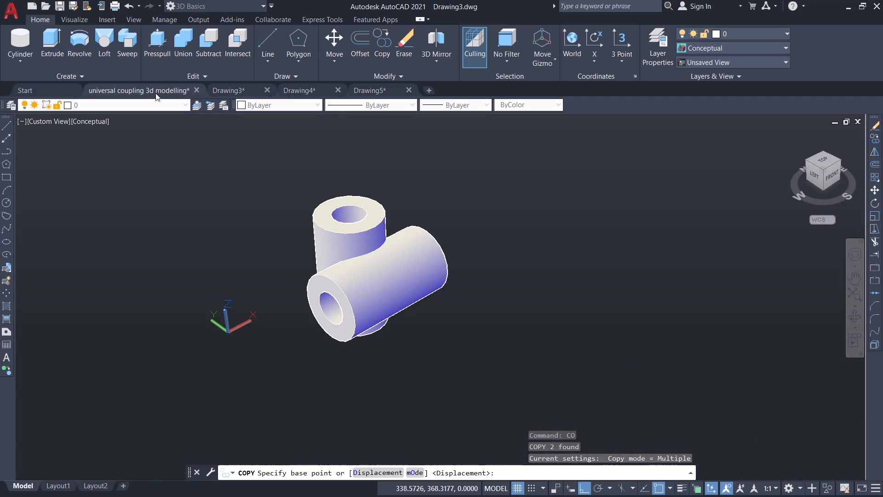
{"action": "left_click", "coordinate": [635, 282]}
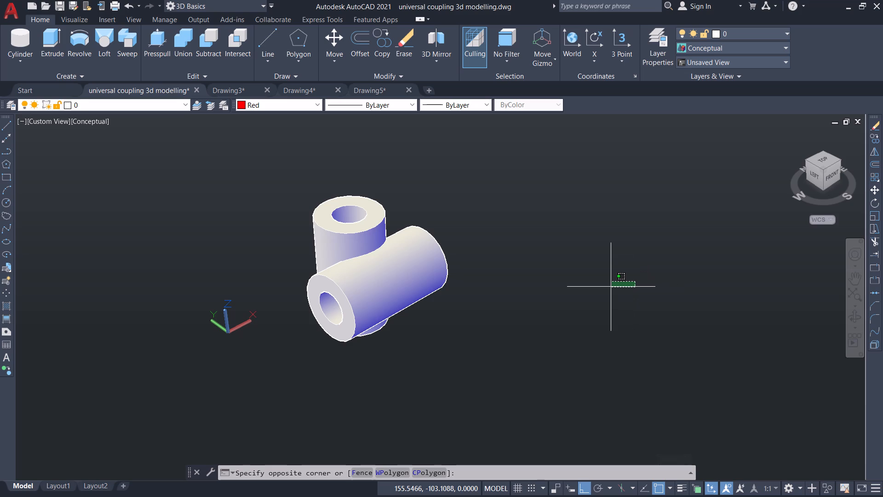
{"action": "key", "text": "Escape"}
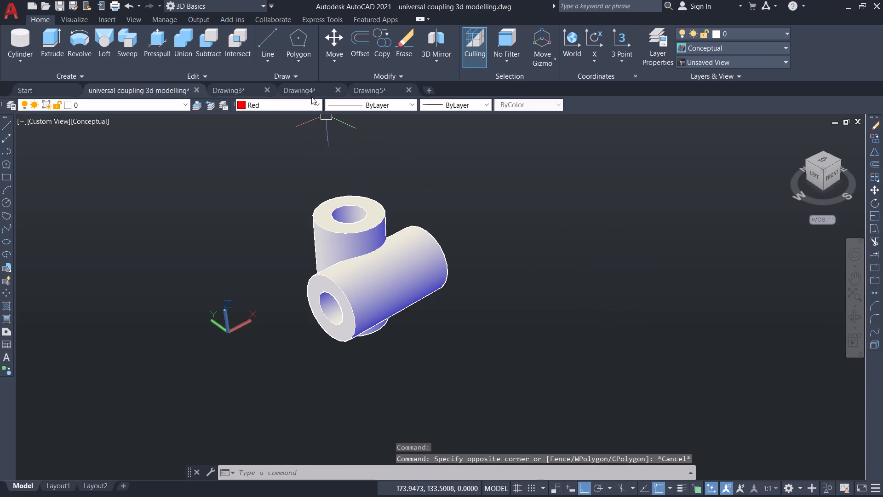
Copy both fork-shaped parts from Drawing3 and paste them beside the cross piece in the universal coupling 3d modelling drawing.
{"action": "left_click", "coordinate": [229, 88]}
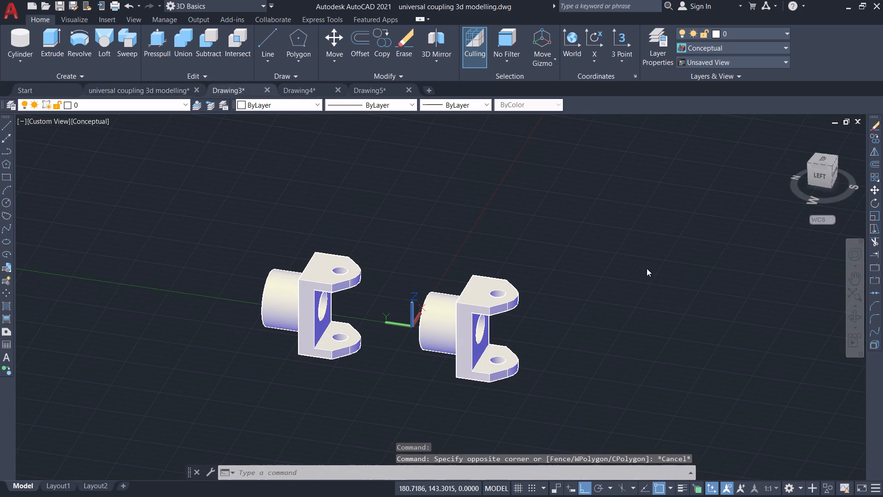
{"action": "left_click", "coordinate": [204, 199]}
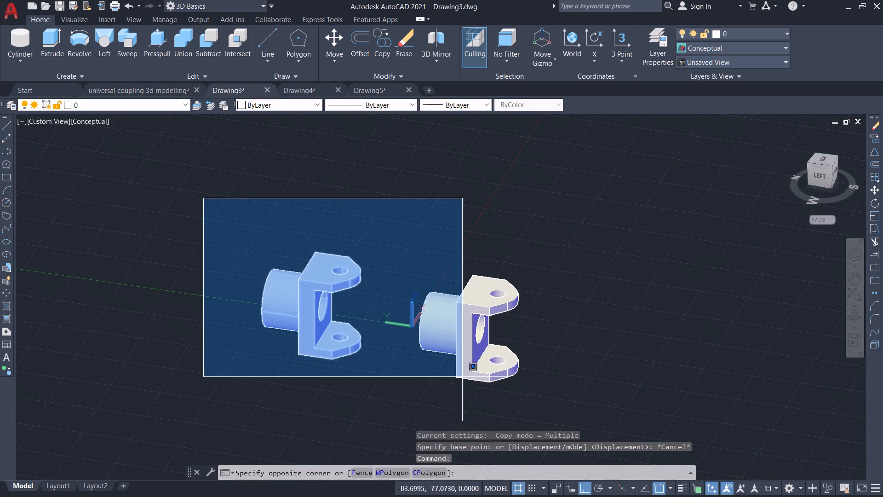
{"action": "left_click", "coordinate": [665, 422]}
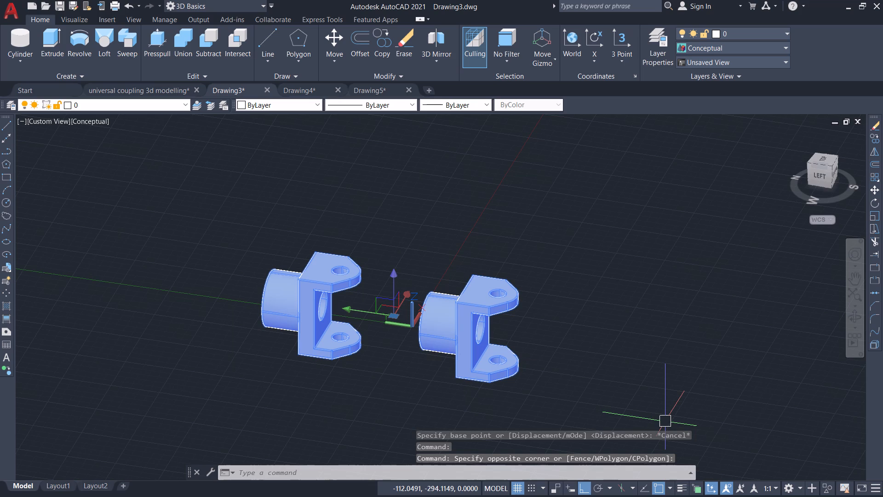
{"action": "key", "text": "ctrl+c"}
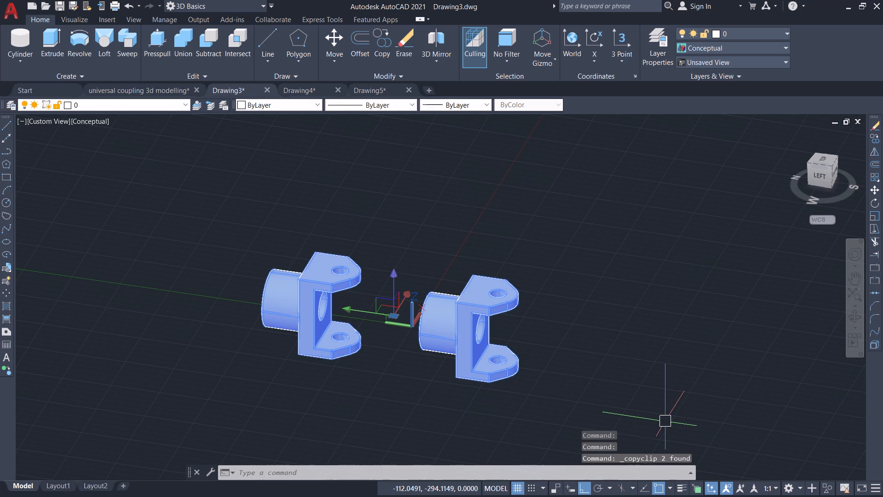
{"action": "left_click", "coordinate": [127, 88]}
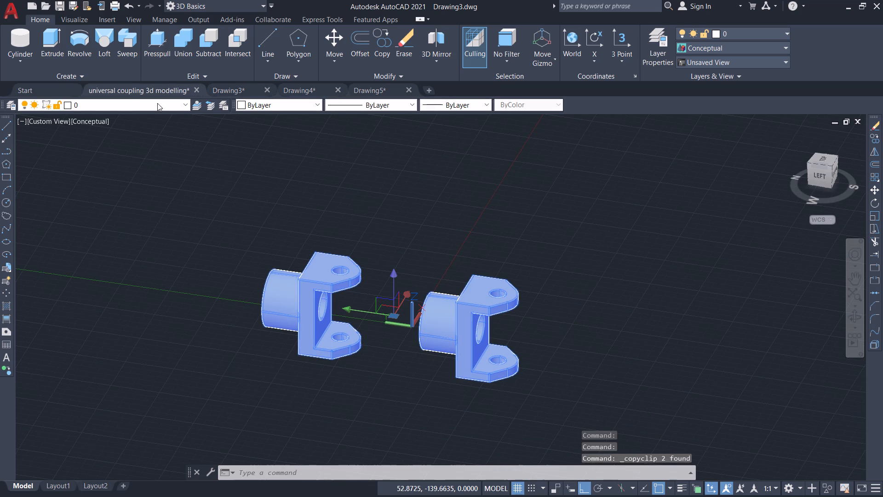
{"action": "left_click", "coordinate": [625, 265]}
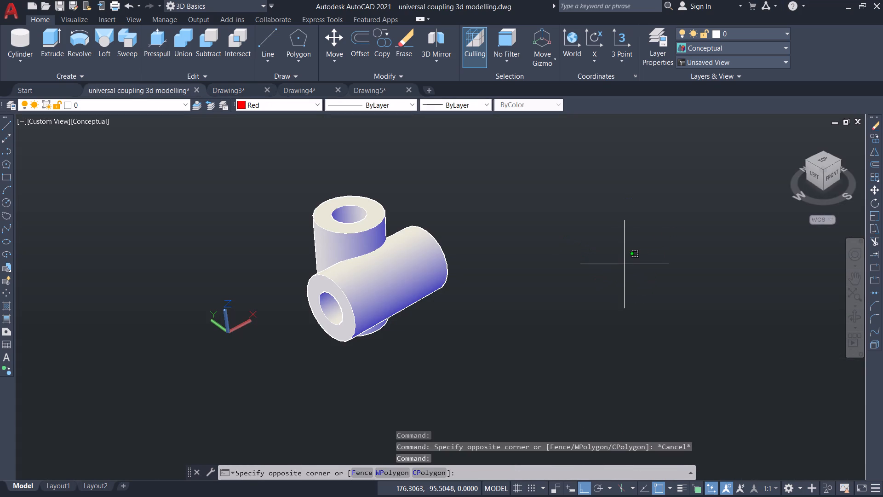
{"action": "key", "text": "ctrl+v"}
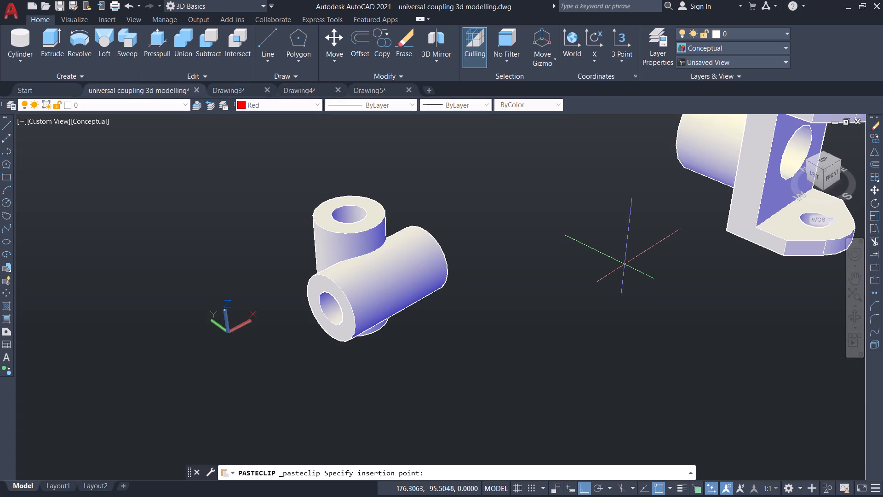
{"action": "scroll", "coordinate": [626, 265], "scroll_direction": "down", "scroll_amount": 3}
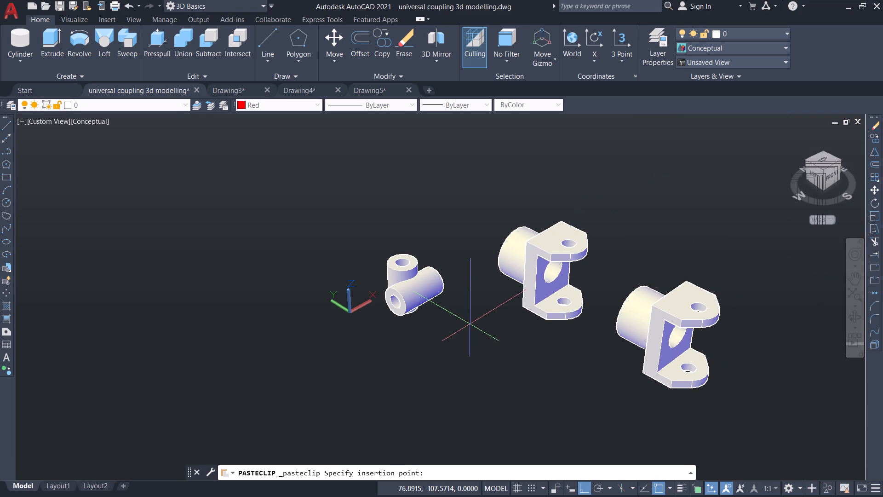
{"action": "left_click", "coordinate": [470, 324]}
Copy both cross-holed pins from Drawing4 and paste them beyond the forks in the universal coupling 3d modelling drawing.
{"action": "scroll", "coordinate": [497, 341], "scroll_direction": "up", "scroll_amount": 2}
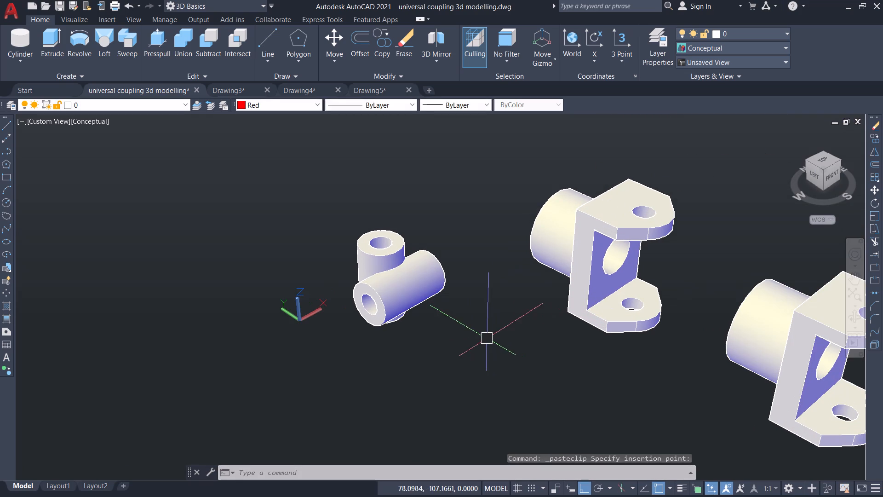
{"action": "middle_click_drag", "start_coordinate": [505, 341], "coordinate": [363, 321]}
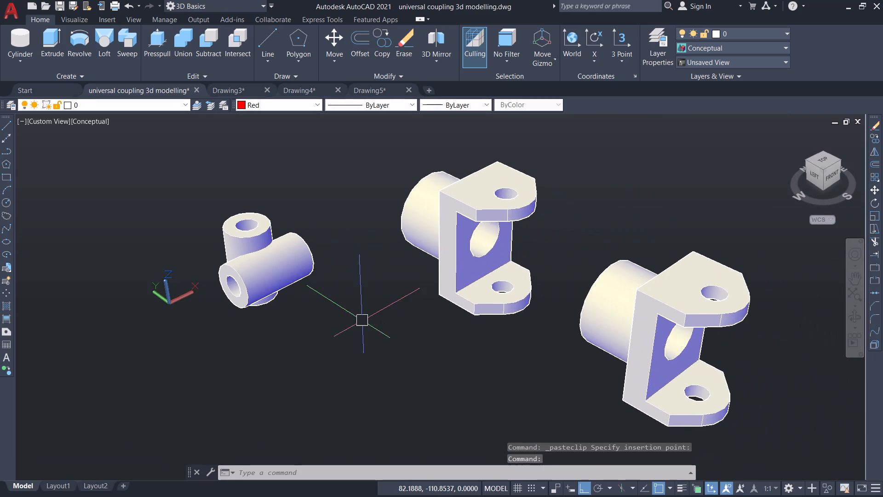
{"action": "scroll", "coordinate": [362, 321], "scroll_direction": "down", "scroll_amount": 1}
{"action": "scroll", "coordinate": [362, 319], "scroll_direction": "up", "scroll_amount": 1}
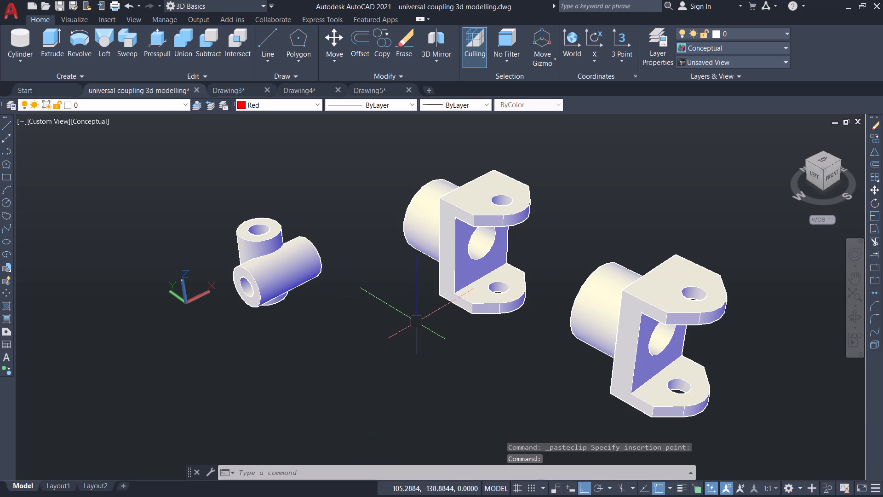
{"action": "scroll", "coordinate": [417, 322], "scroll_direction": "down", "scroll_amount": 1}
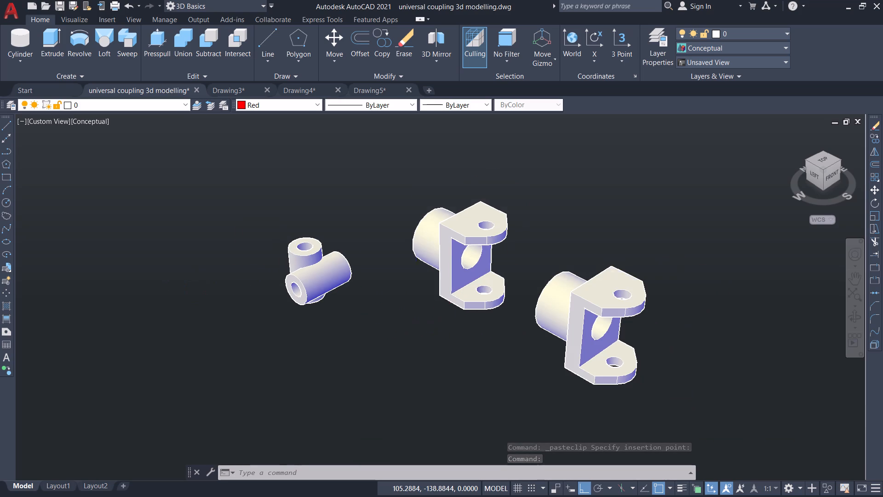
{"action": "scroll", "coordinate": [417, 322], "scroll_direction": "down", "scroll_amount": 1}
{"action": "middle_click_drag", "start_coordinate": [409, 322], "coordinate": [292, 301]}
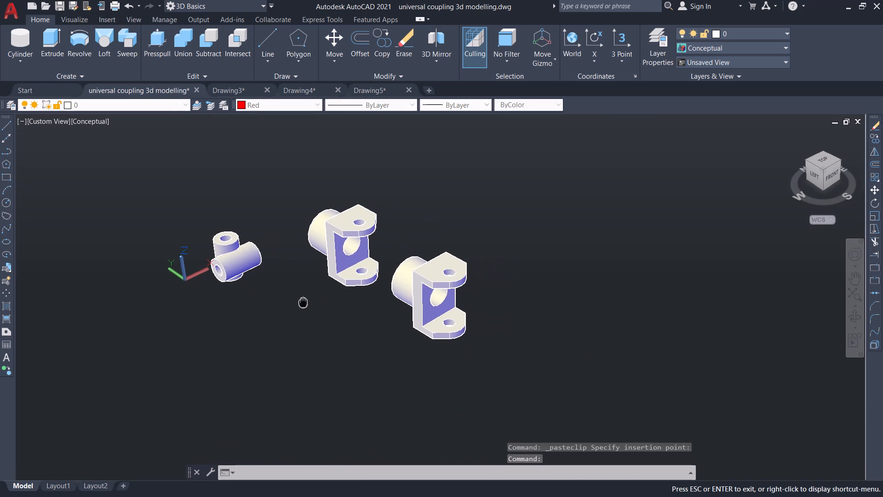
{"action": "middle_click_drag", "start_coordinate": [292, 301], "coordinate": [291, 301]}
{"action": "left_click", "coordinate": [300, 92]}
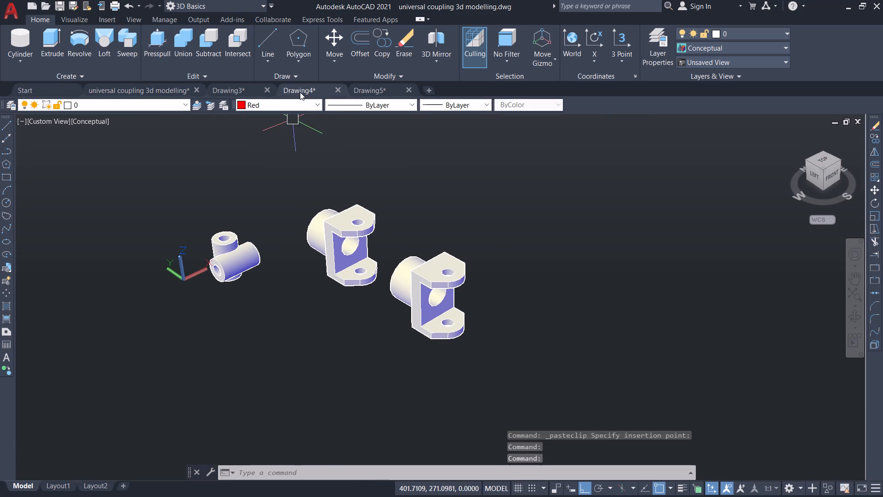
{"action": "left_click", "coordinate": [141, 159]}
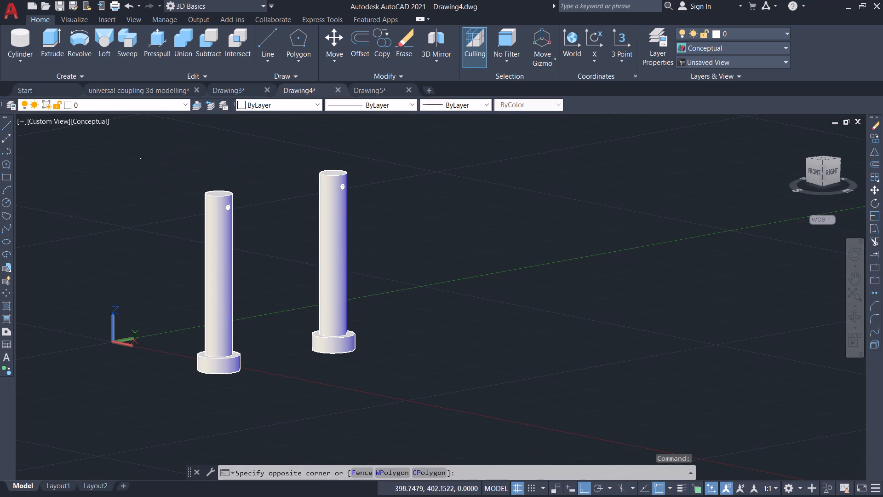
{"action": "left_click", "coordinate": [483, 406]}
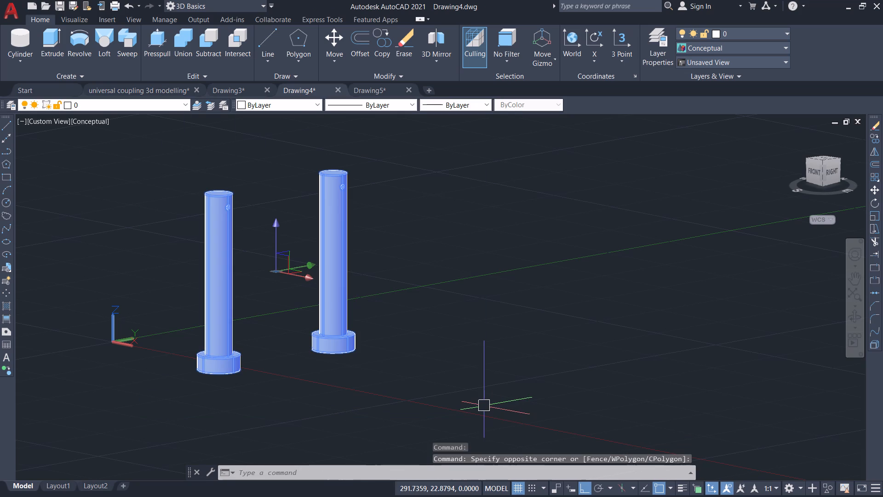
{"action": "key", "text": "ctrl+c"}
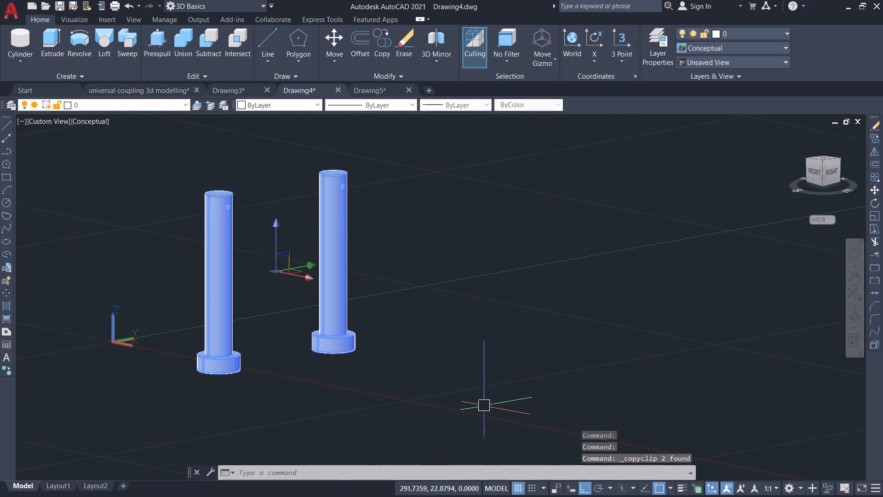
{"action": "left_click", "coordinate": [153, 92]}
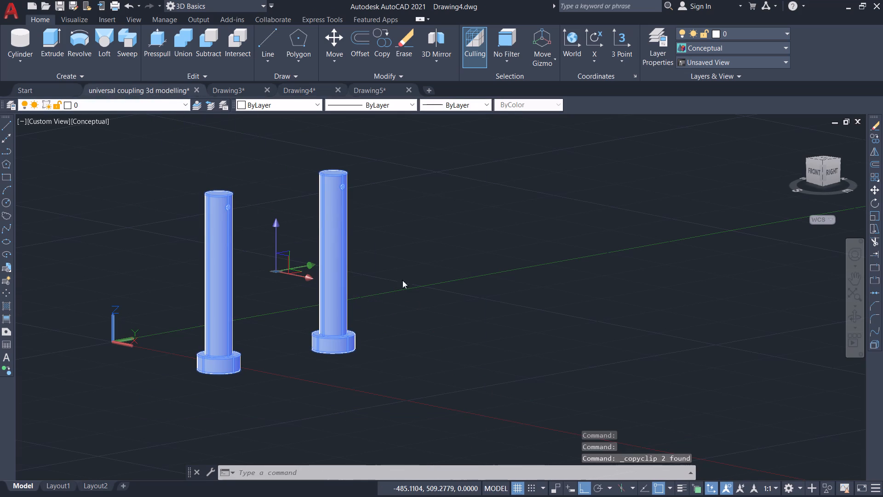
{"action": "left_click", "coordinate": [605, 278]}
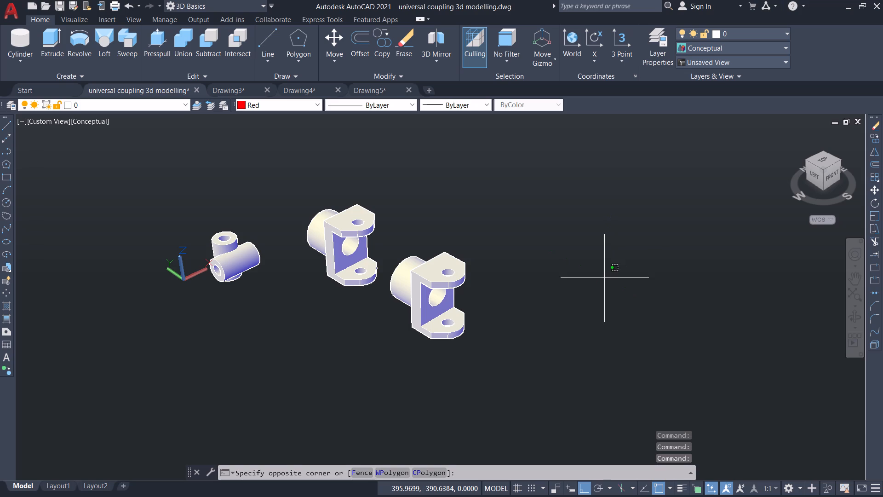
{"action": "key", "text": "ctrl+v"}
{"action": "left_click", "coordinate": [560, 259]}
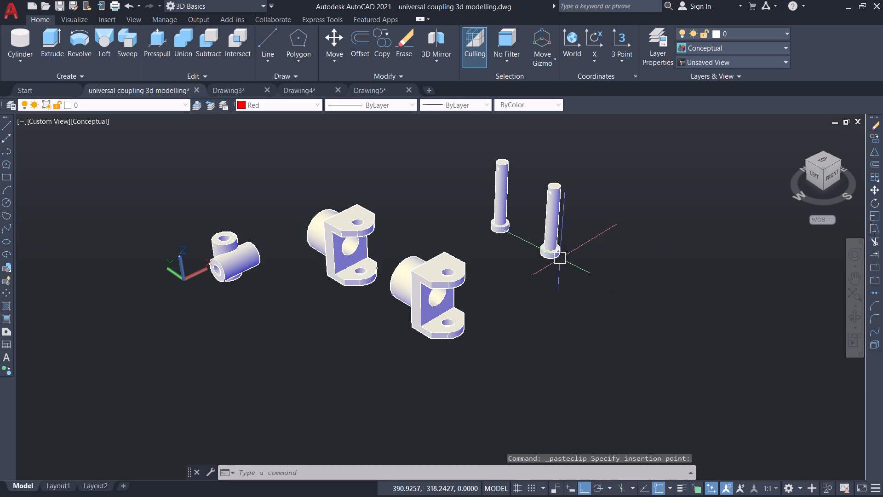
Copy both collars and both rods from Drawing5 and paste them beyond the forks and pins in the universal coupling 3d modelling drawing.
{"action": "left_click", "coordinate": [300, 88]}
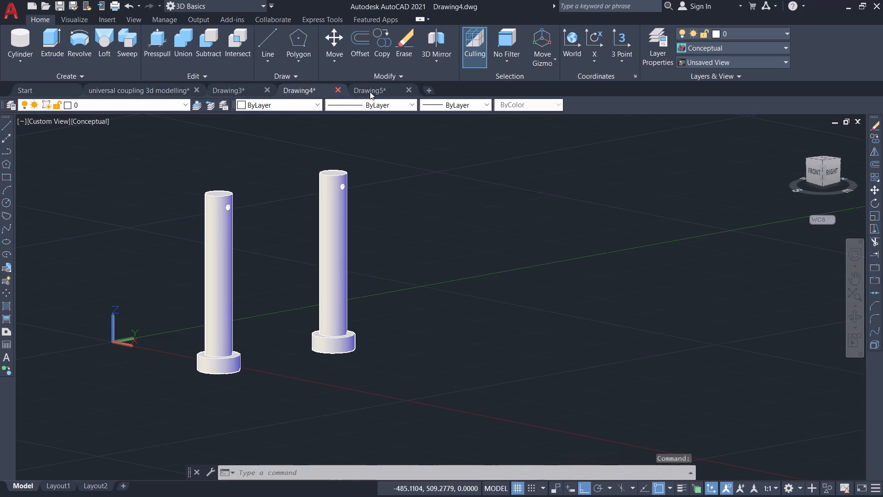
{"action": "left_click", "coordinate": [372, 91]}
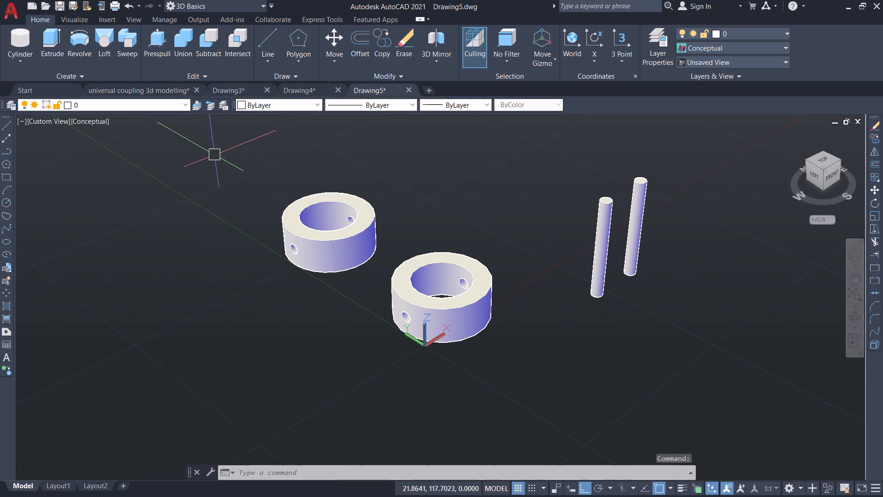
{"action": "left_click", "coordinate": [195, 147]}
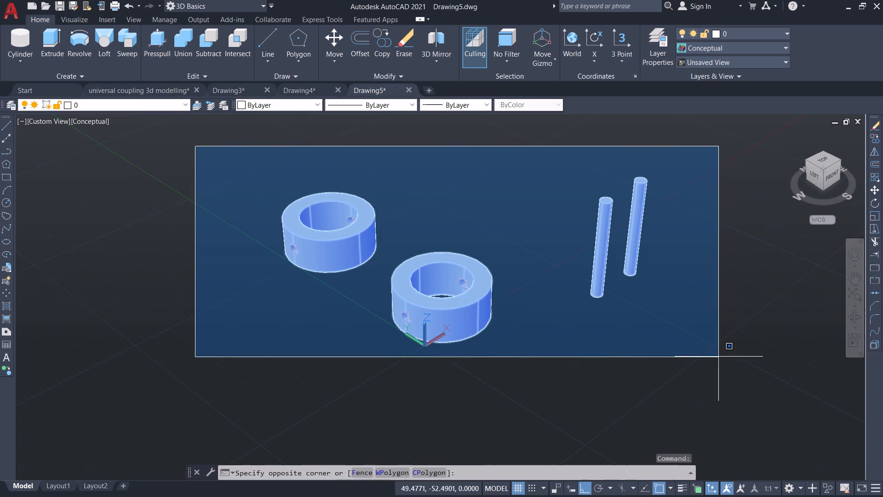
{"action": "left_click", "coordinate": [711, 365]}
{"action": "key", "text": "ctrl+c"}
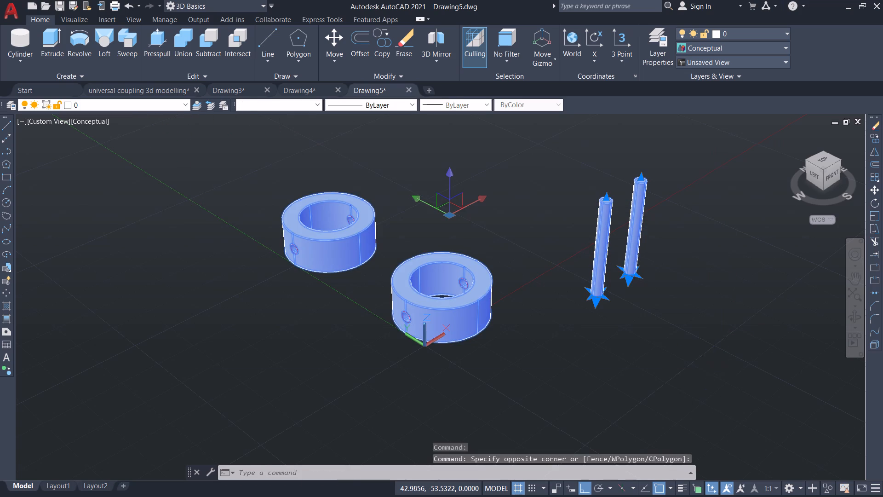
{"action": "left_click", "coordinate": [172, 92]}
{"action": "left_click", "coordinate": [629, 346]}
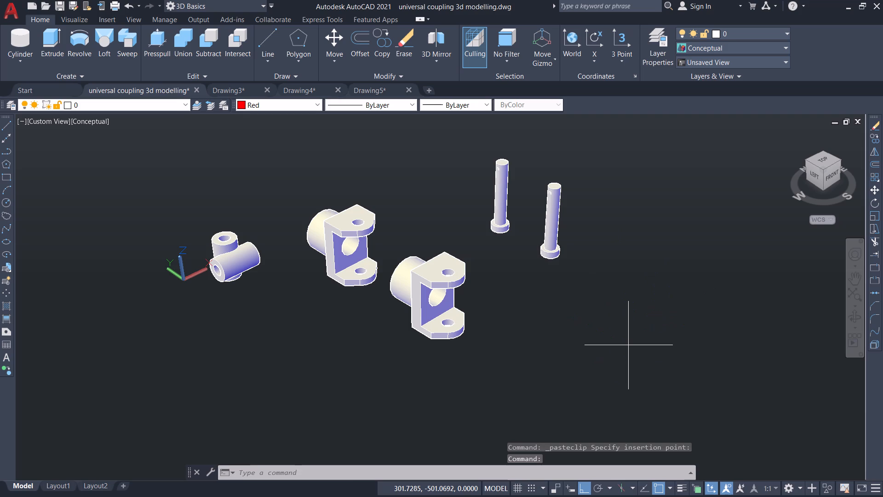
{"action": "key", "text": "ctrl+v"}
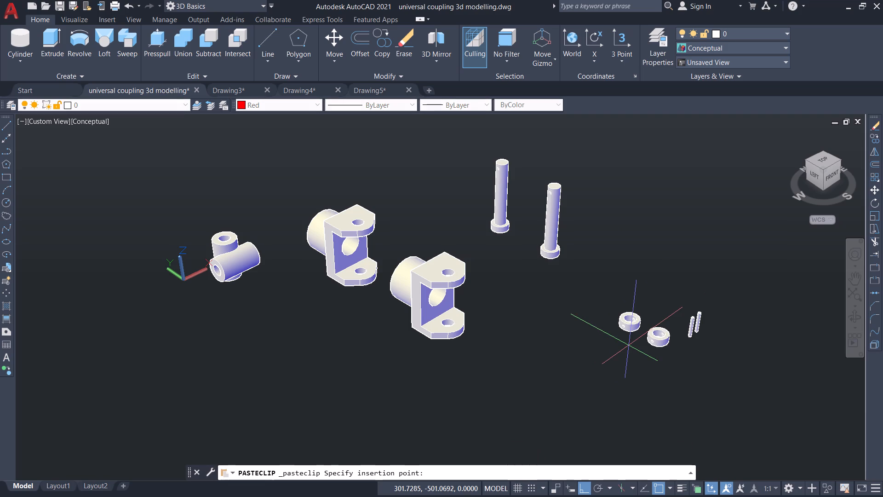
{"action": "left_click", "coordinate": [601, 345]}
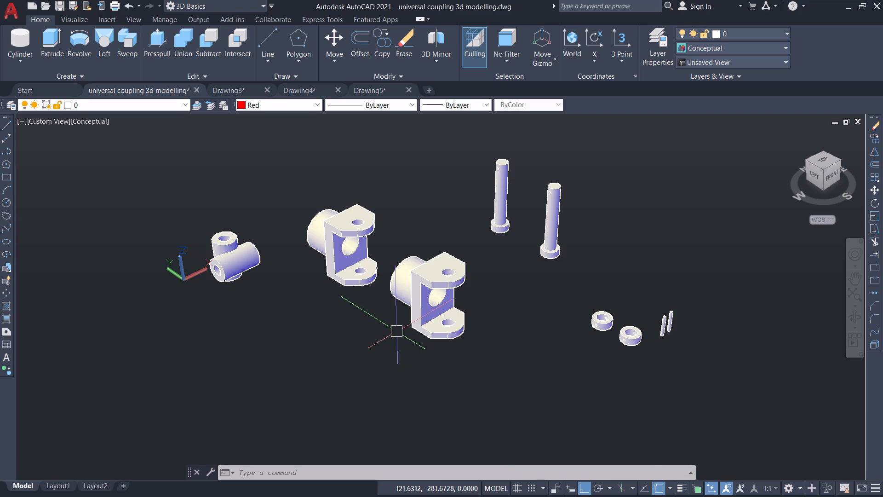
Change the colour of the hollow-cylinder cross piece to index colour 251.
{"action": "left_click", "coordinate": [237, 258]}
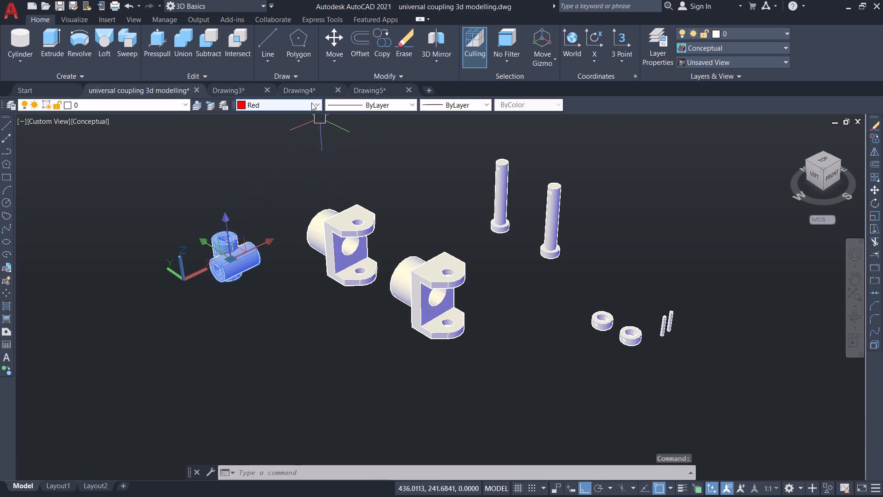
{"action": "left_click", "coordinate": [311, 103]}
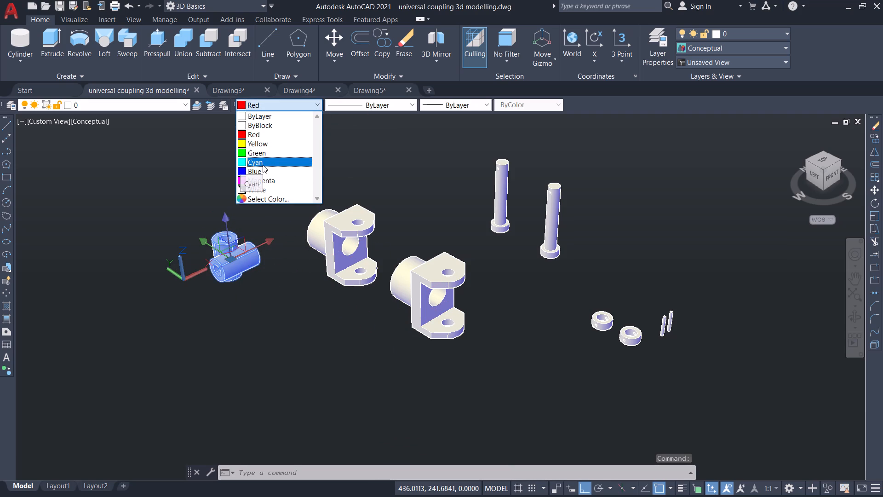
{"action": "left_click", "coordinate": [263, 152]}
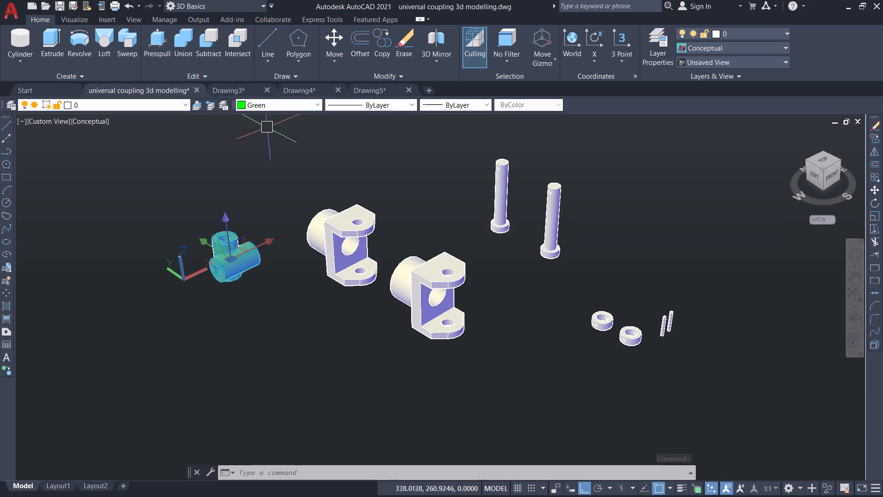
{"action": "left_click", "coordinate": [269, 109]}
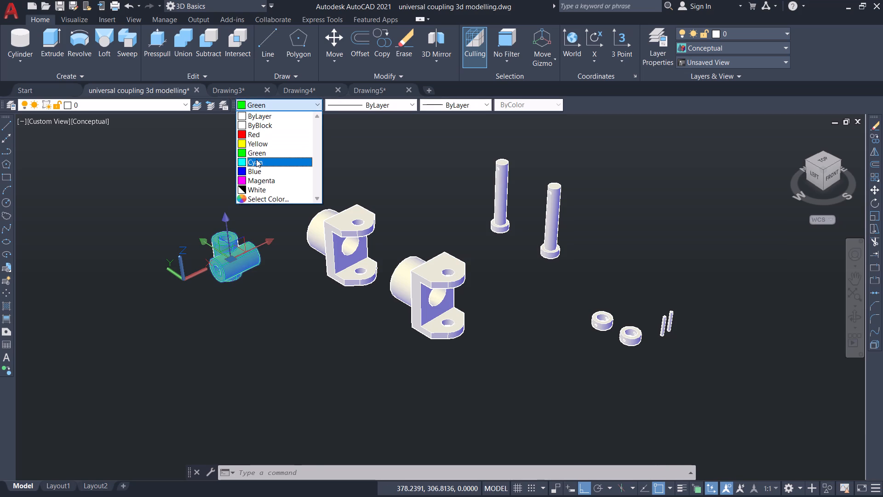
{"action": "left_click", "coordinate": [254, 200]}
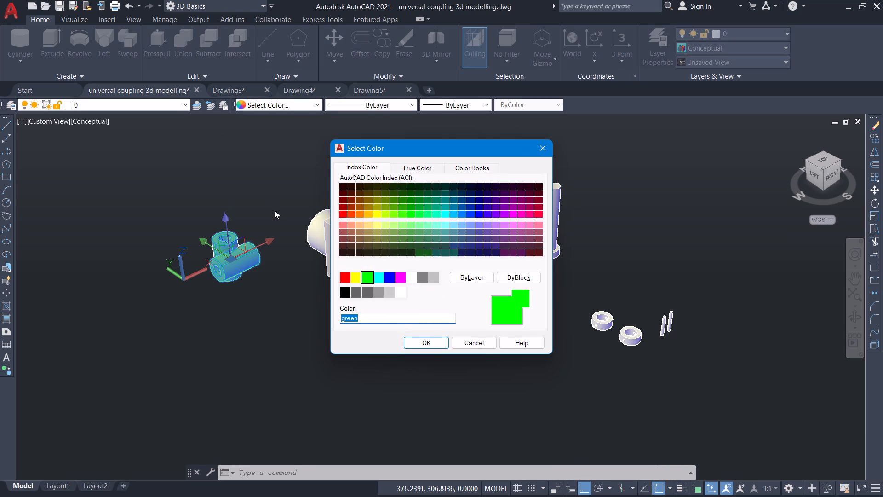
{"action": "left_click", "coordinate": [421, 278]}
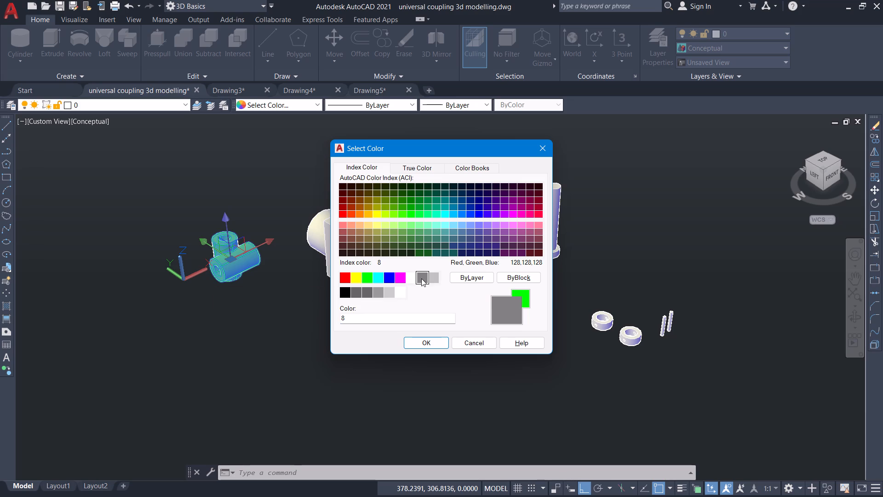
{"action": "left_click", "coordinate": [355, 292]}
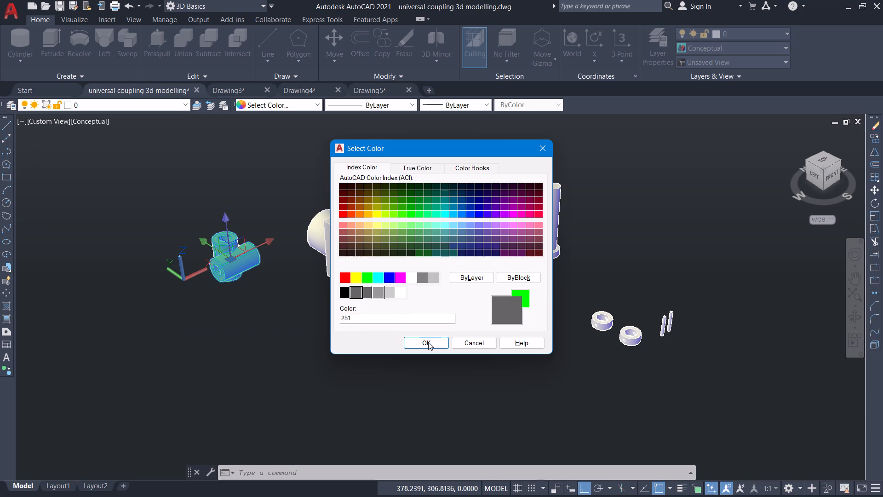
{"action": "left_click", "coordinate": [428, 343]}
{"action": "left_click", "coordinate": [284, 164]}
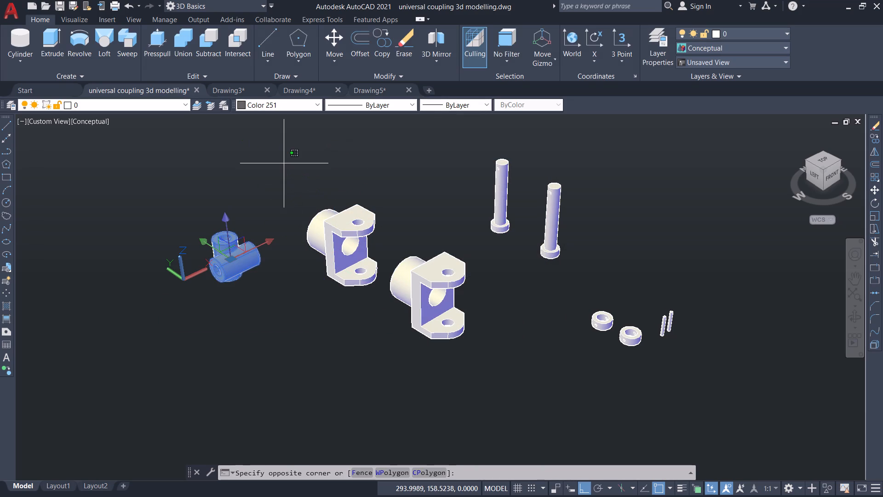
{"action": "key", "text": "Escape"}
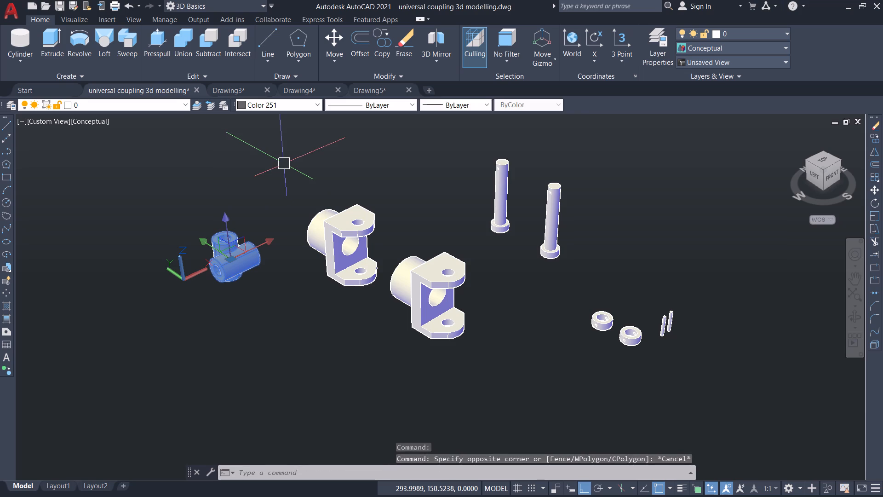
{"action": "key", "text": "Escape"}
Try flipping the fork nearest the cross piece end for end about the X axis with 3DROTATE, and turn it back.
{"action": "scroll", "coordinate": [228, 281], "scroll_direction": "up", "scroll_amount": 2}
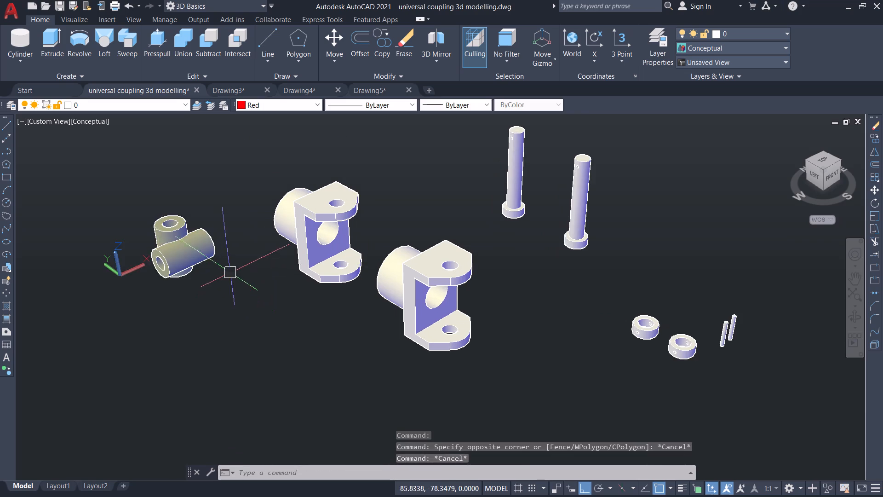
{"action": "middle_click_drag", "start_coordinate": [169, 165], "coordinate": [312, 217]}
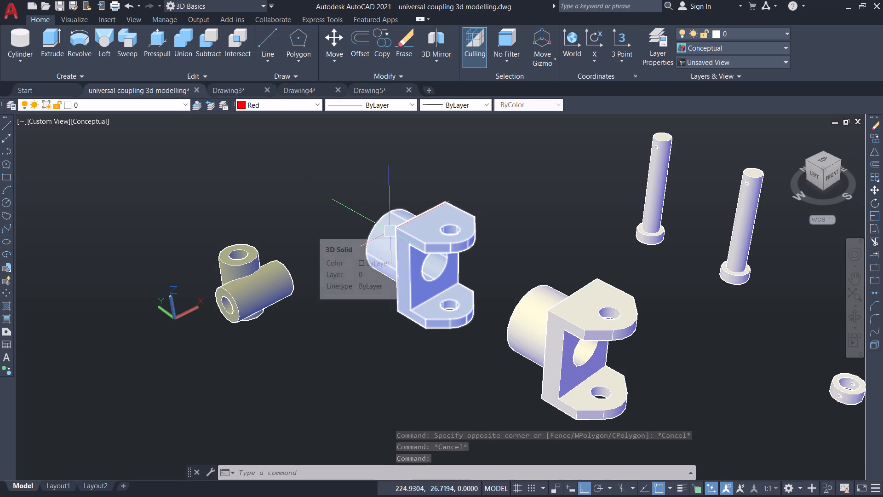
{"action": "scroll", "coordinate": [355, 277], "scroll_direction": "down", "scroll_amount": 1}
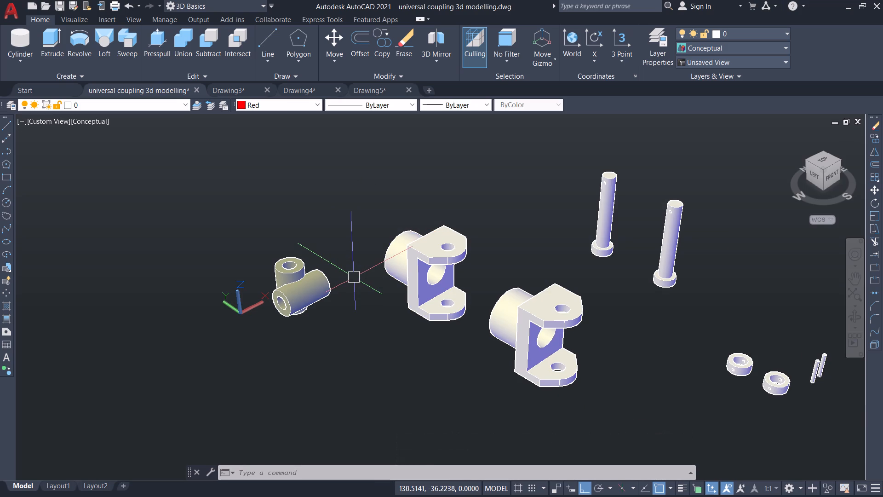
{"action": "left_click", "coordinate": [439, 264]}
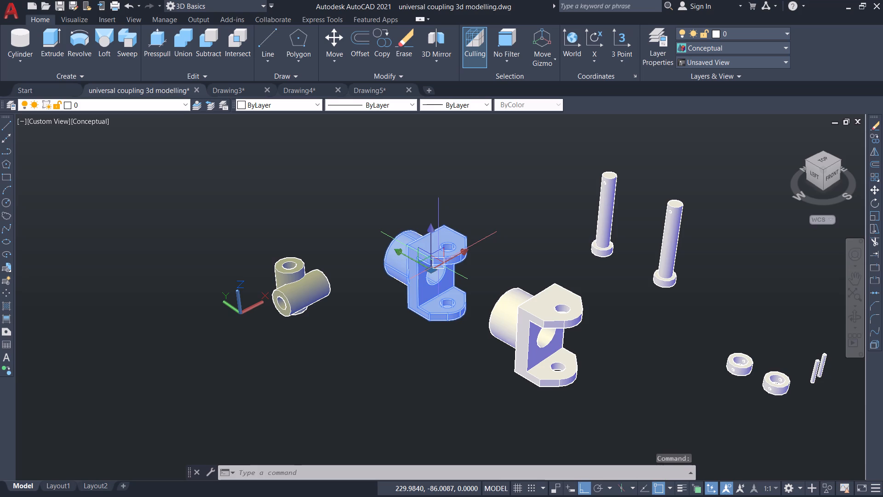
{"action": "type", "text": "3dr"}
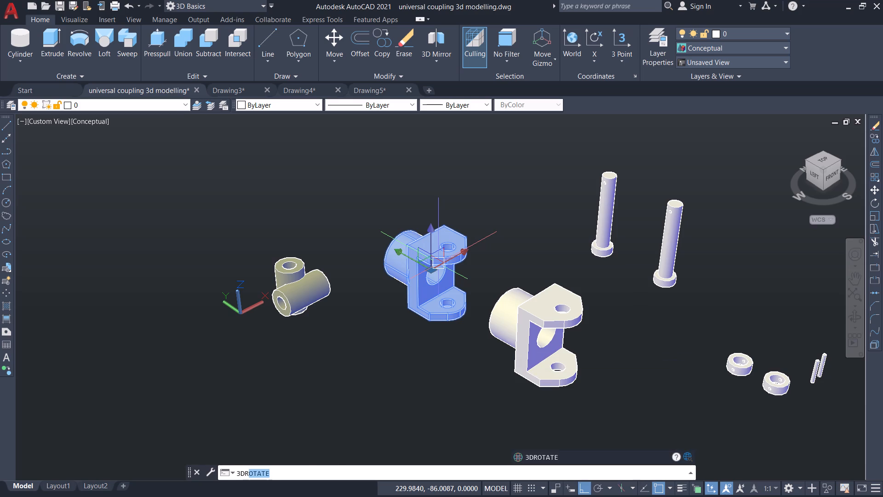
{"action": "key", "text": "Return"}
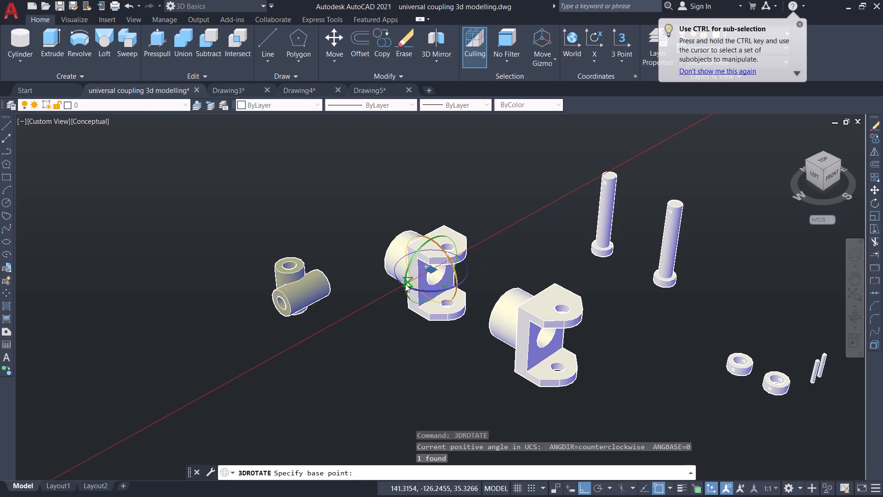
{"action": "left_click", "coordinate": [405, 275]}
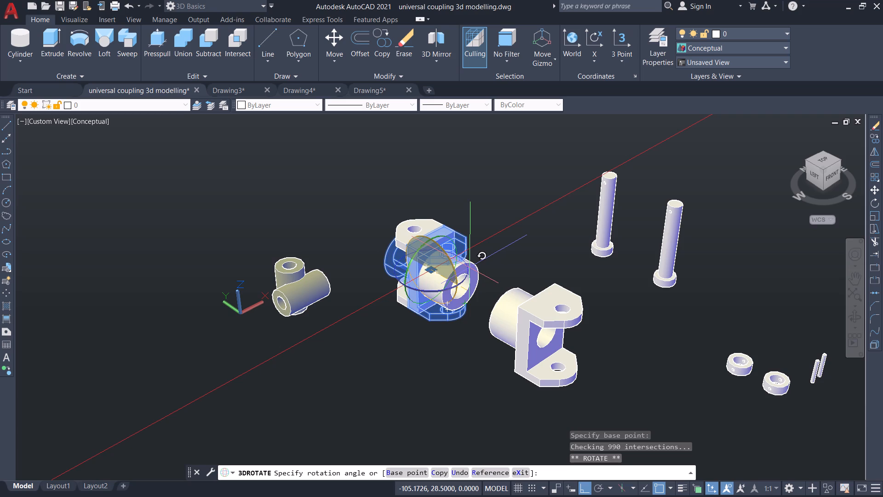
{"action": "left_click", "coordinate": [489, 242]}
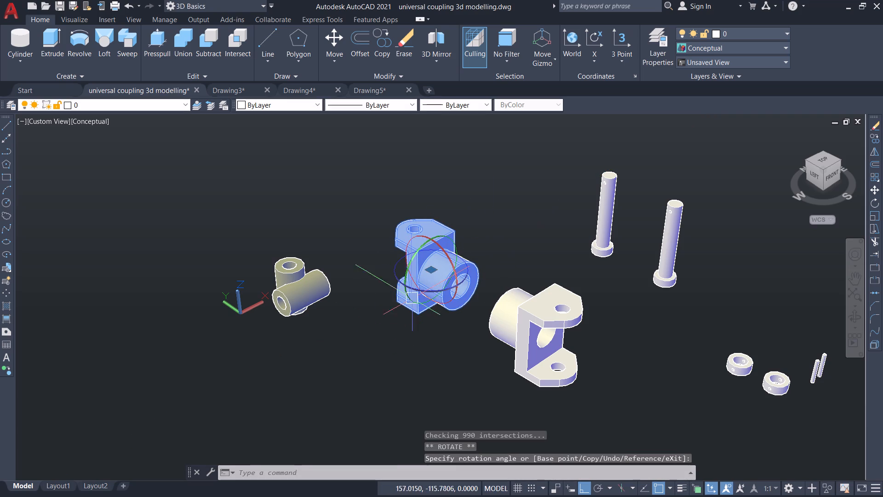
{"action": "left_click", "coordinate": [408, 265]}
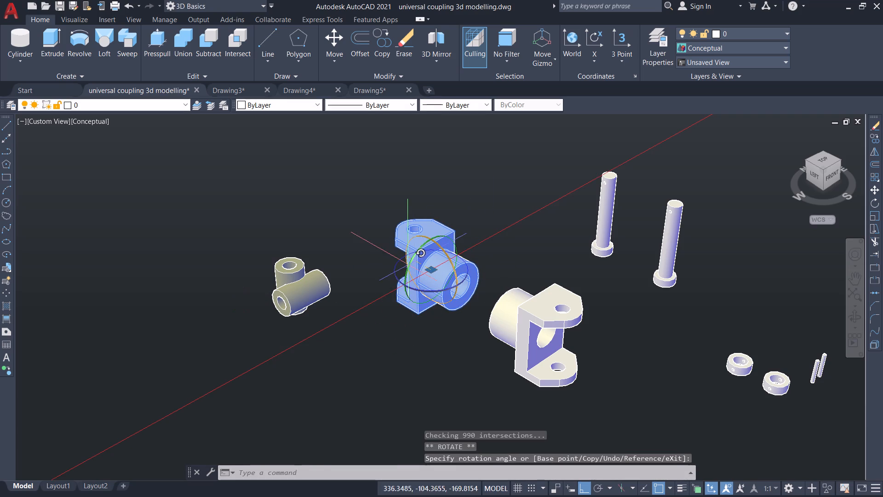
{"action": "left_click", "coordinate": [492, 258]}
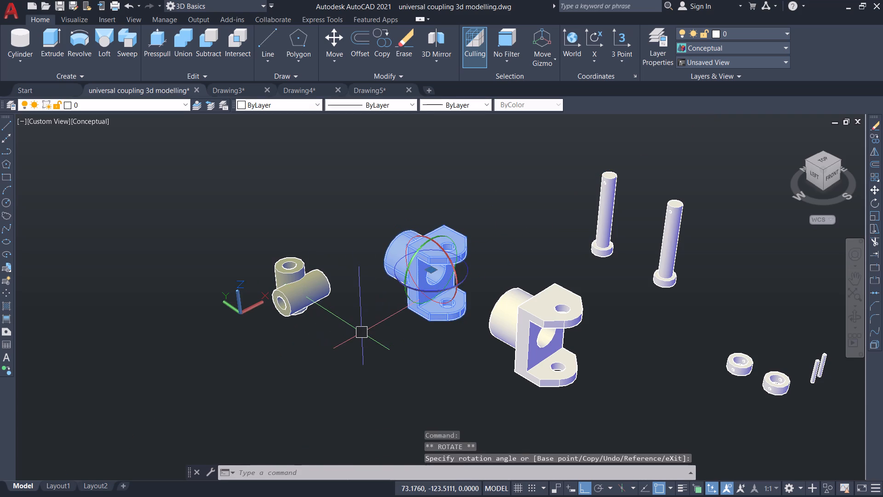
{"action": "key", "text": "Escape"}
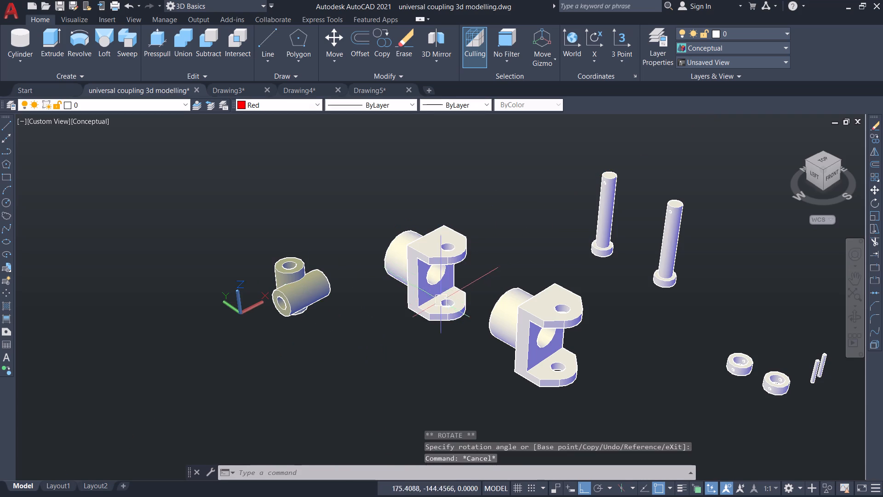
Switch the visual style of the model view to 2D Wireframe.
{"action": "scroll", "coordinate": [371, 318], "scroll_direction": "up", "scroll_amount": 1}
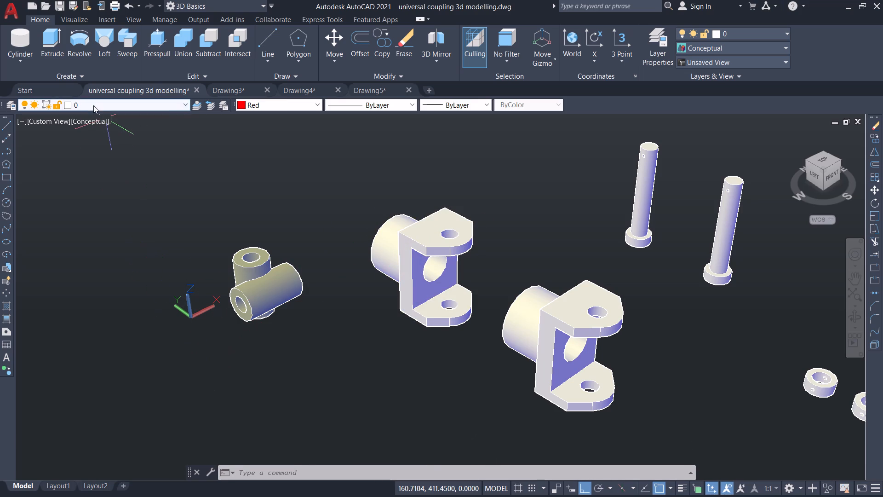
{"action": "left_click", "coordinate": [93, 119]}
{"action": "left_click", "coordinate": [132, 150]}
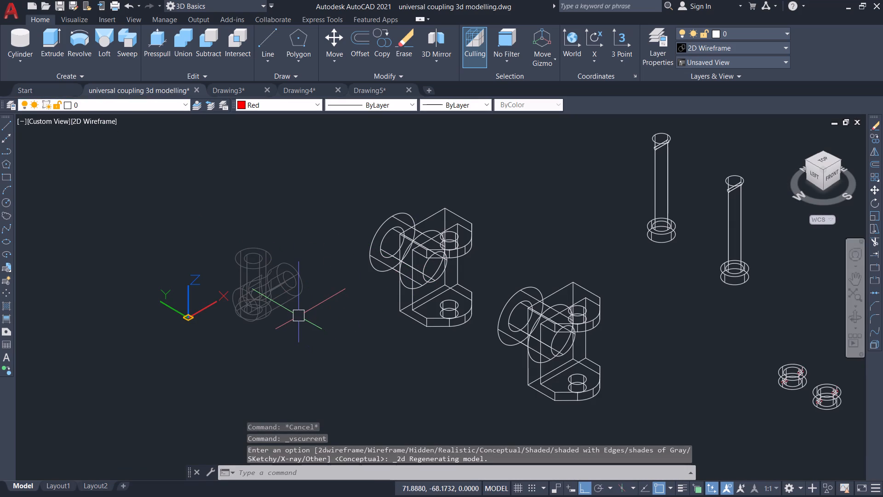
Move the fork nearest the cross piece from its upper hole's top centre to the top centre of the cross piece's vertical cylinder.
{"action": "key", "text": "m"}
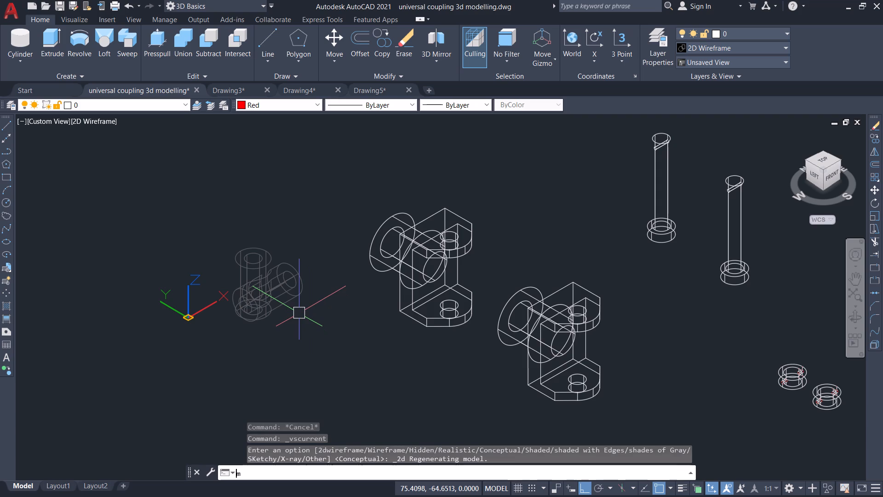
{"action": "key", "text": "Return"}
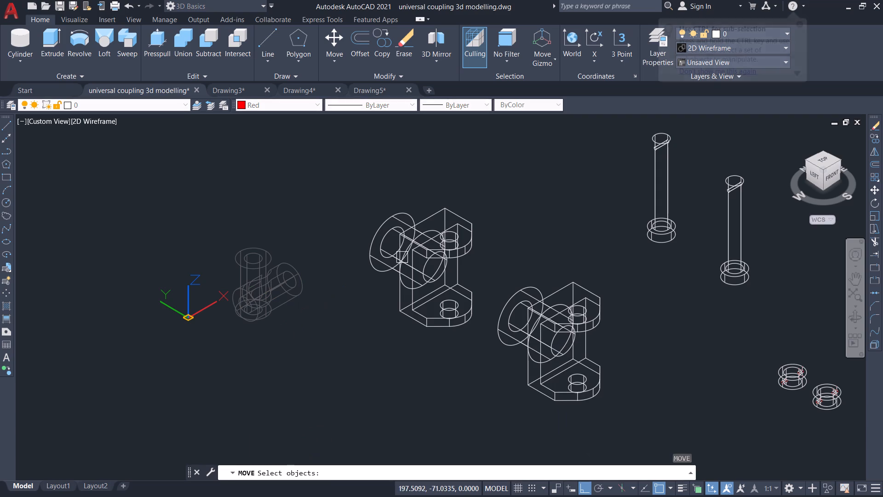
{"action": "left_click", "coordinate": [447, 243]}
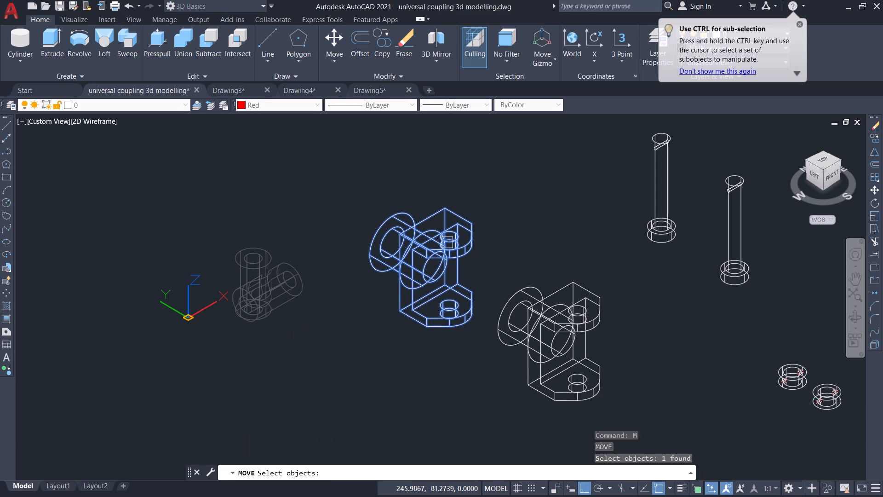
{"action": "key", "text": "Return"}
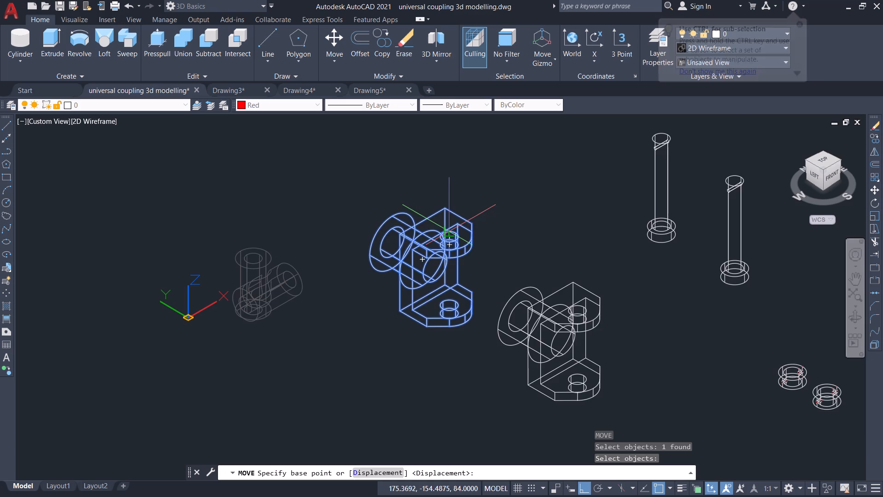
{"action": "scroll", "coordinate": [452, 240], "scroll_direction": "up", "scroll_amount": 3}
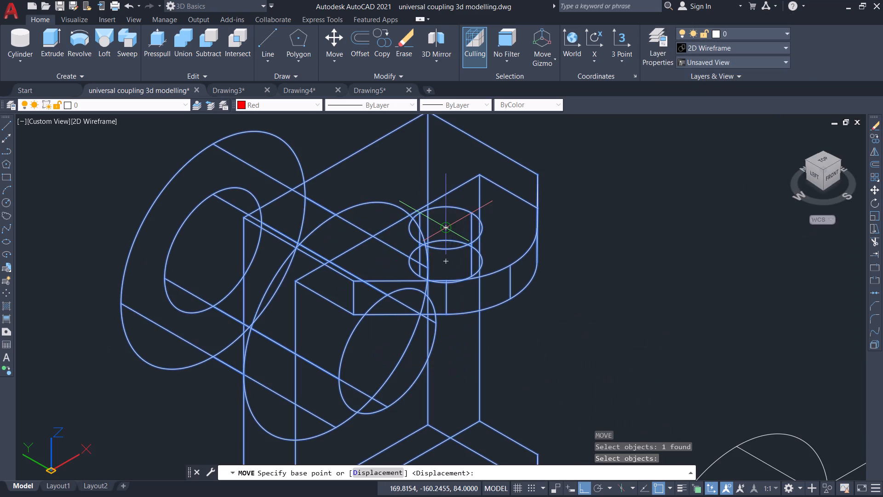
{"action": "left_click", "coordinate": [449, 230]}
{"action": "scroll", "coordinate": [409, 248], "scroll_direction": "down", "scroll_amount": 3}
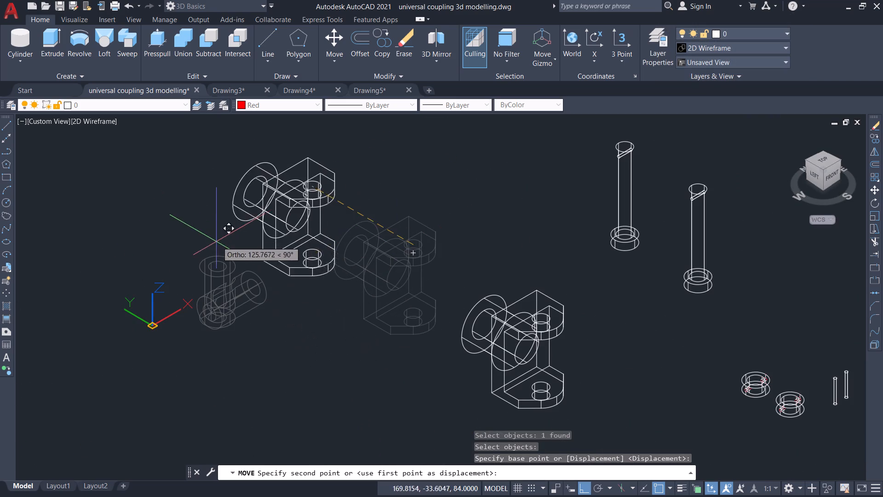
{"action": "scroll", "coordinate": [217, 264], "scroll_direction": "up", "scroll_amount": 4}
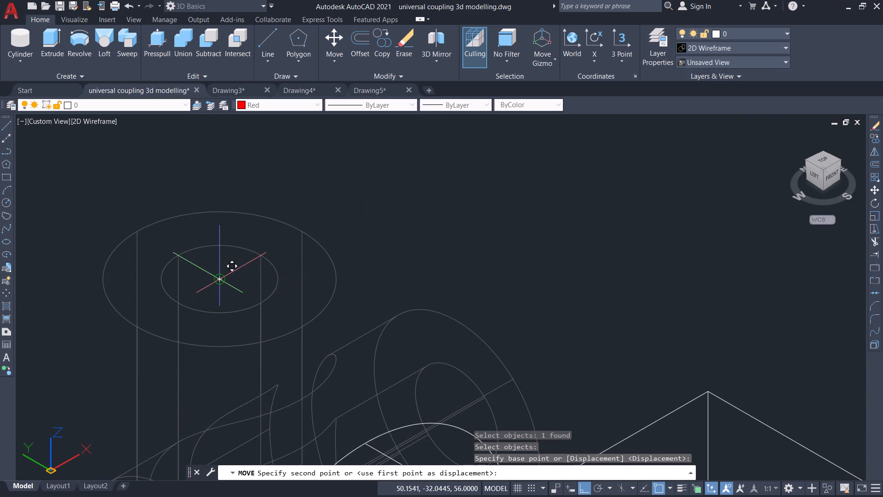
{"action": "left_click", "coordinate": [216, 277]}
{"action": "scroll", "coordinate": [276, 271], "scroll_direction": "down", "scroll_amount": 3}
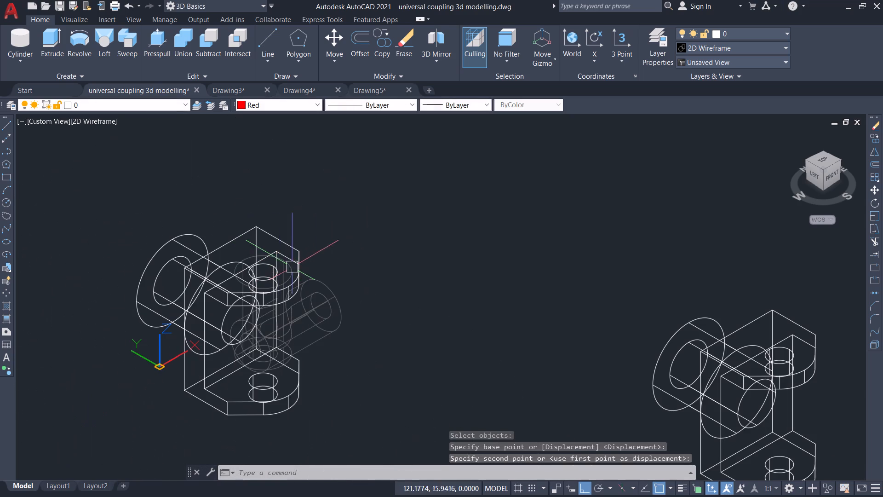
{"action": "scroll", "coordinate": [347, 269], "scroll_direction": "down", "scroll_amount": 1}
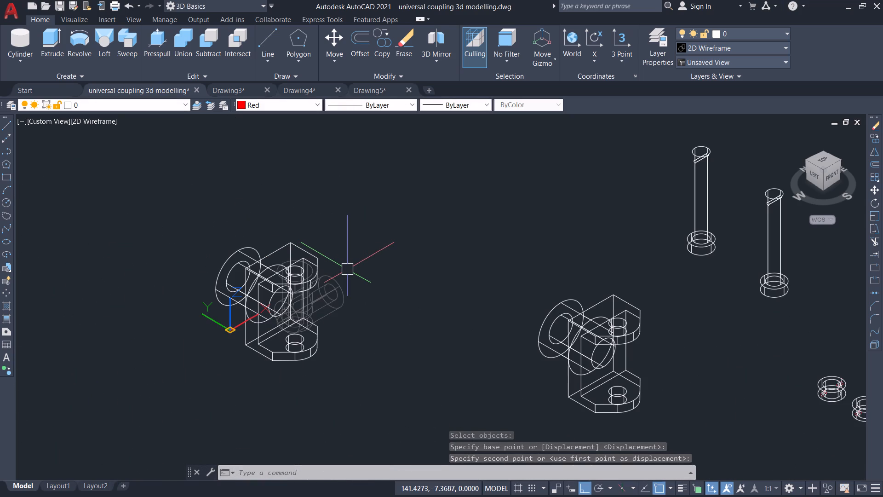
{"action": "key", "text": "Return"}
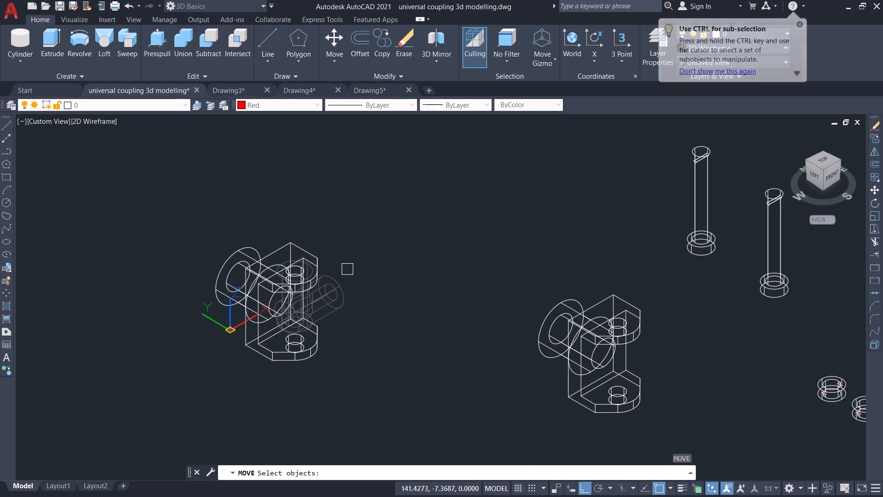
{"action": "key", "text": "Escape"}
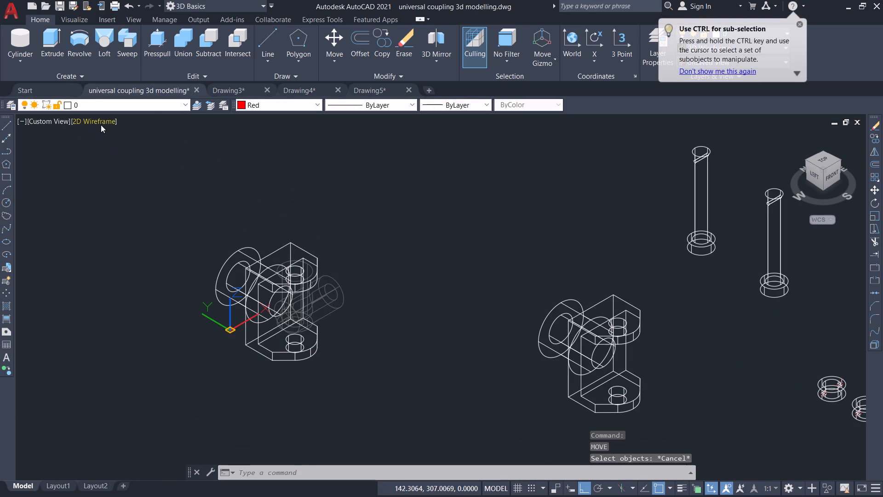
Switch the visual style to Conceptual and examine from several angles how the cross piece sits between the fork's arms.
{"action": "left_click", "coordinate": [101, 124]}
{"action": "left_click", "coordinate": [120, 163]}
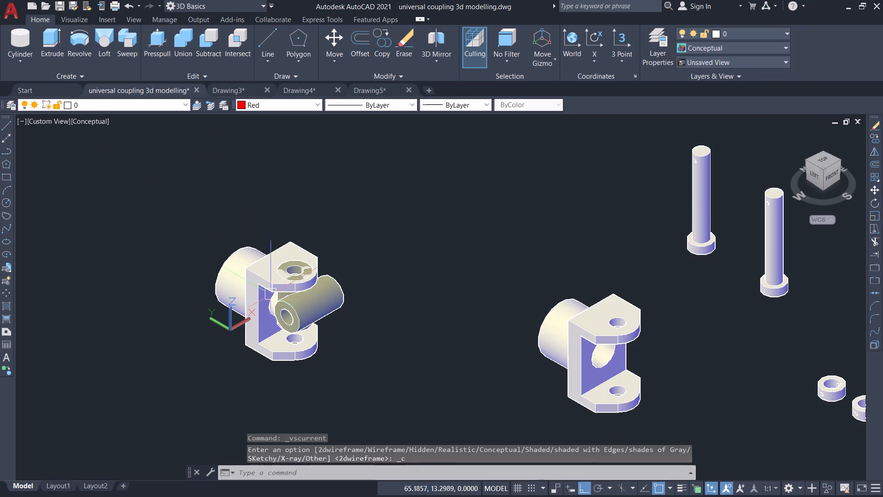
{"action": "scroll", "coordinate": [298, 324], "scroll_direction": "down", "scroll_amount": 1}
{"action": "scroll", "coordinate": [305, 331], "scroll_direction": "up", "scroll_amount": 2}
{"action": "middle_click", "coordinate": [371, 312]}
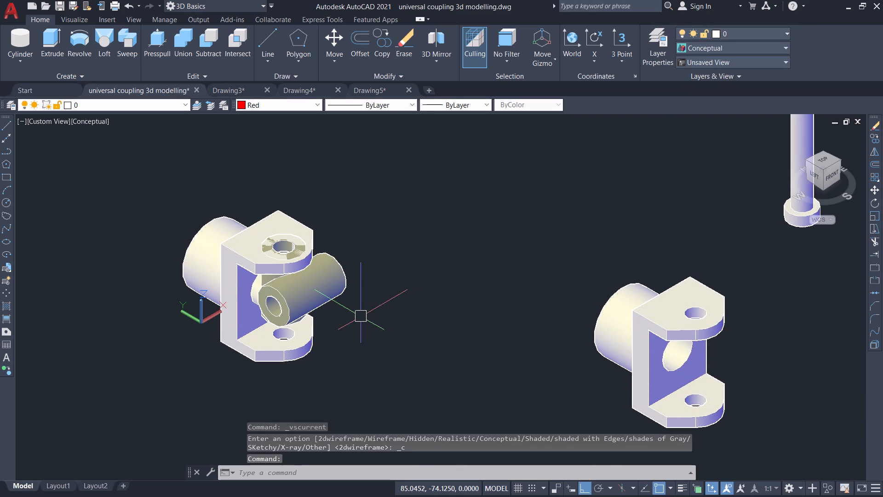
{"action": "middle_click_drag", "start_coordinate": [361, 317], "coordinate": [378, 266], "text": "shift"}
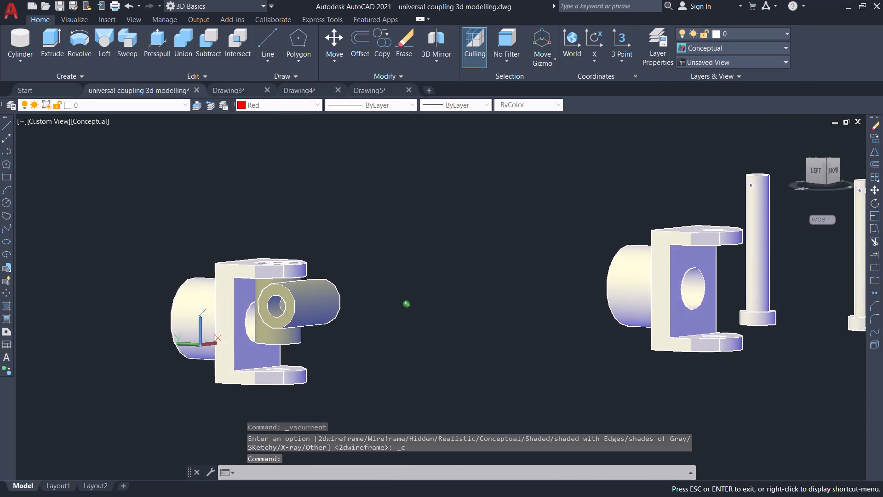
{"action": "middle_click_drag", "start_coordinate": [378, 266], "coordinate": [358, 290], "text": "shift"}
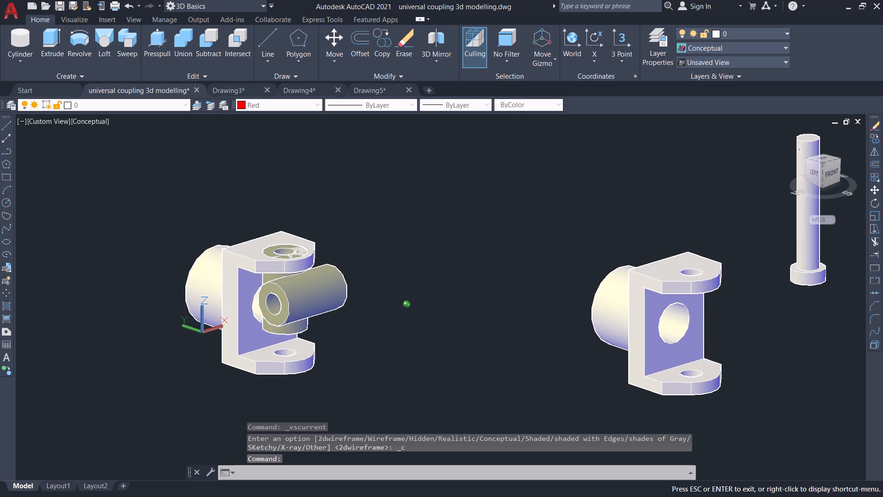
{"action": "middle_click_drag", "start_coordinate": [358, 290], "coordinate": [358, 287], "text": "shift"}
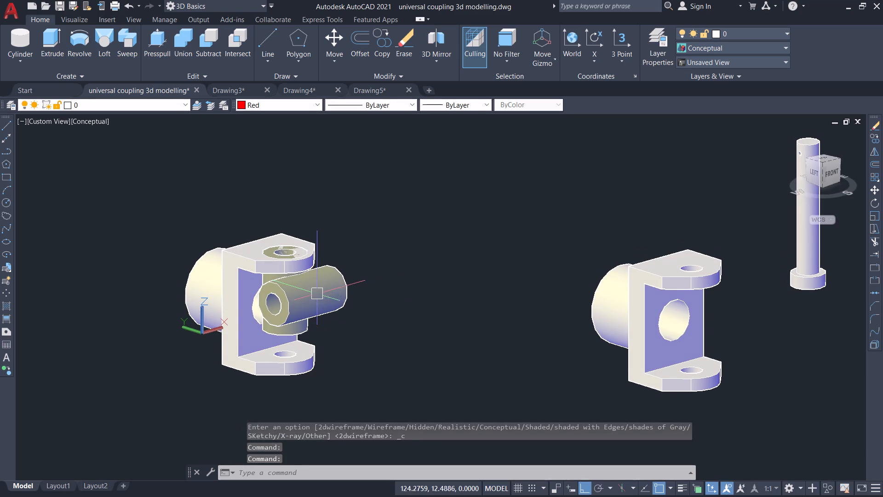
{"action": "scroll", "coordinate": [317, 294], "scroll_direction": "down", "scroll_amount": 1}
{"action": "scroll", "coordinate": [316, 294], "scroll_direction": "up", "scroll_amount": 2}
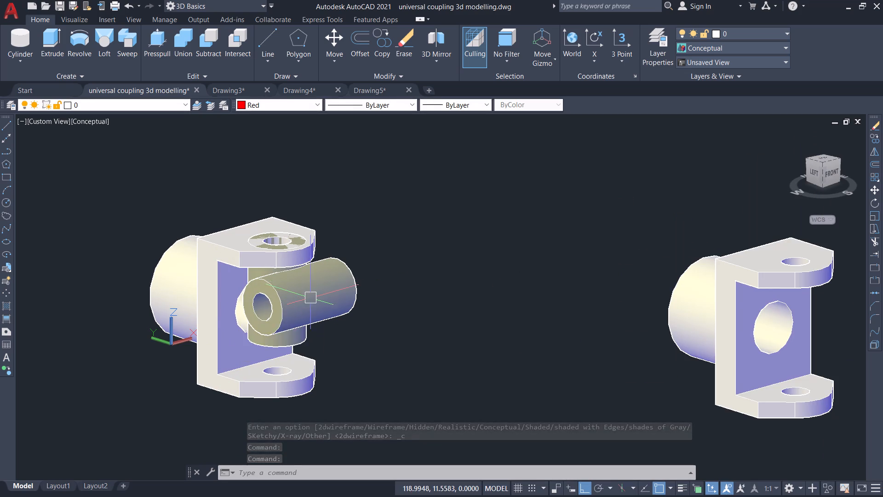
{"action": "scroll", "coordinate": [308, 301], "scroll_direction": "down", "scroll_amount": 1}
{"action": "scroll", "coordinate": [308, 301], "scroll_direction": "up", "scroll_amount": 2}
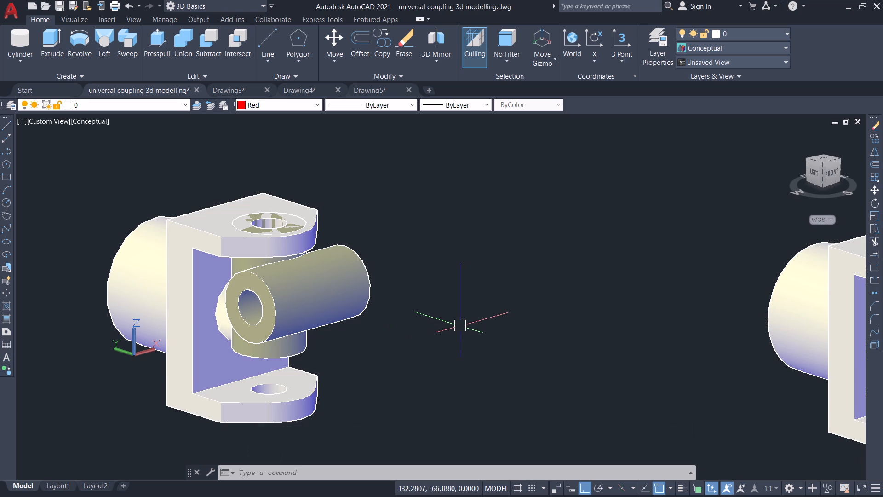
{"action": "middle_click_drag", "start_coordinate": [410, 352], "coordinate": [407, 318]}
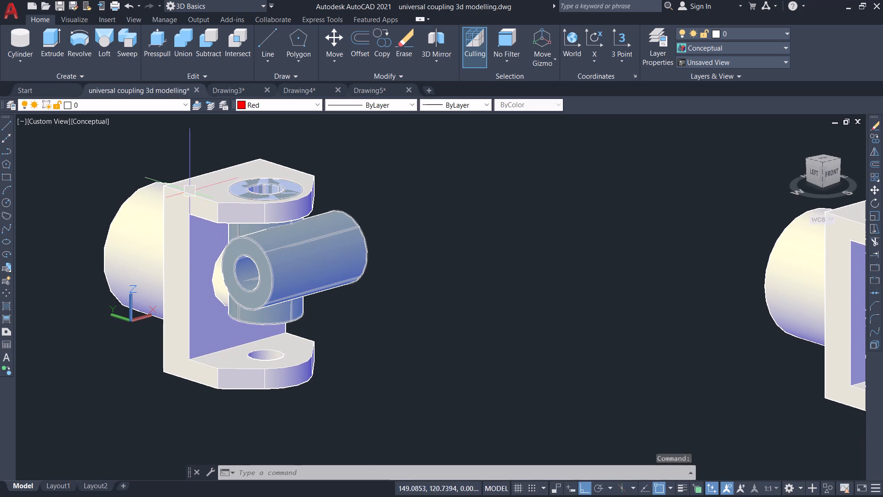
Switch the visual style of the model view back to 2D Wireframe.
{"action": "left_click", "coordinate": [95, 125]}
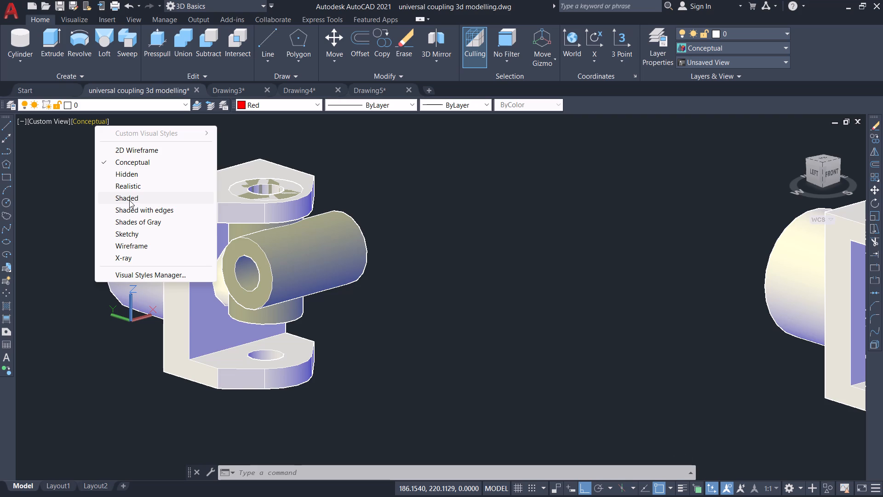
{"action": "left_click", "coordinate": [139, 150]}
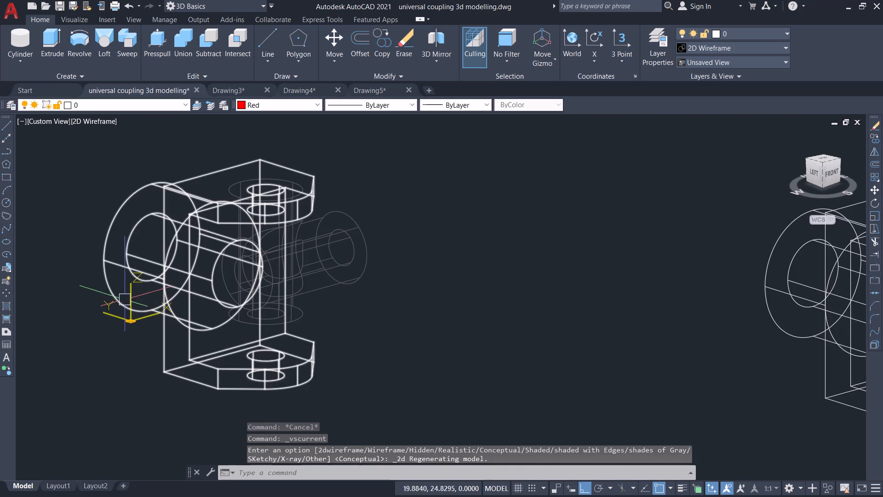
Draw a 42-unit vertical line upward from the bottom centre of the fork's lower hole.
{"action": "left_click", "coordinate": [3, 124]}
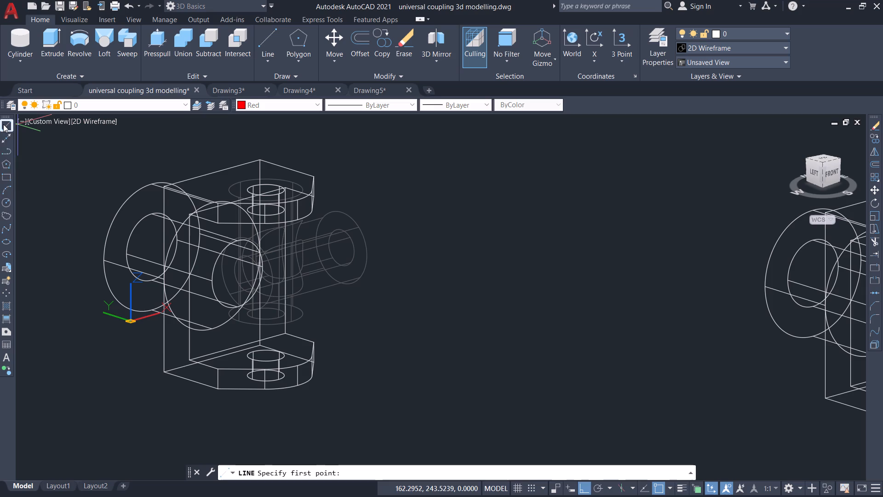
{"action": "left_click", "coordinate": [269, 375]}
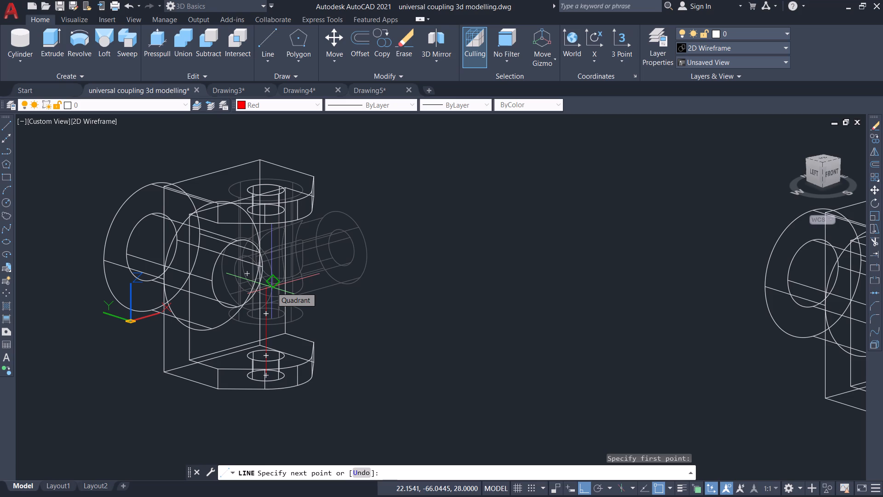
{"action": "type", "text": "42"}
{"action": "key", "text": "Return"}
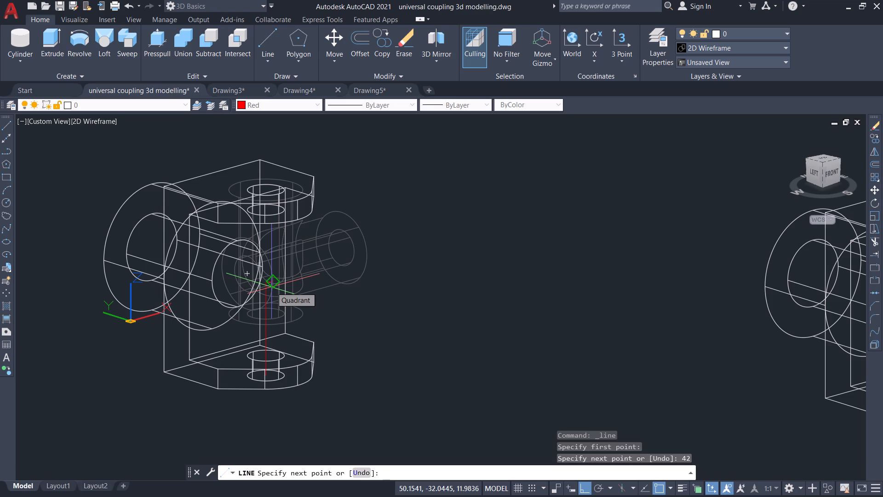
{"action": "key", "text": "Return"}
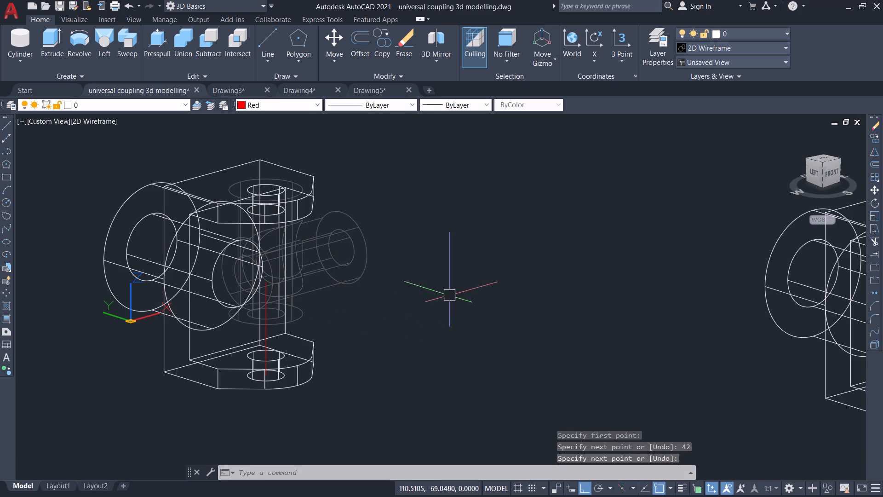
{"action": "key", "text": "Escape"}
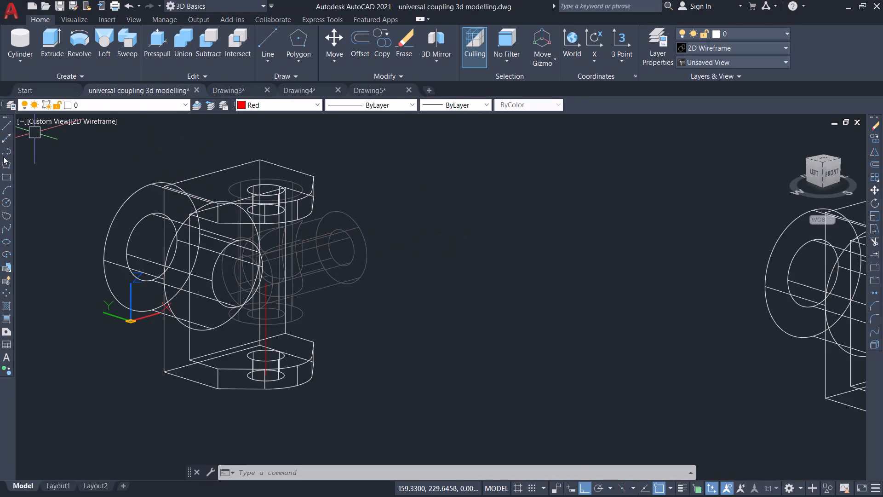
Draw a 28-unit line from the outer end centre of the cross piece's horizontal cylinder inward along its axis.
{"action": "left_click", "coordinate": [5, 128]}
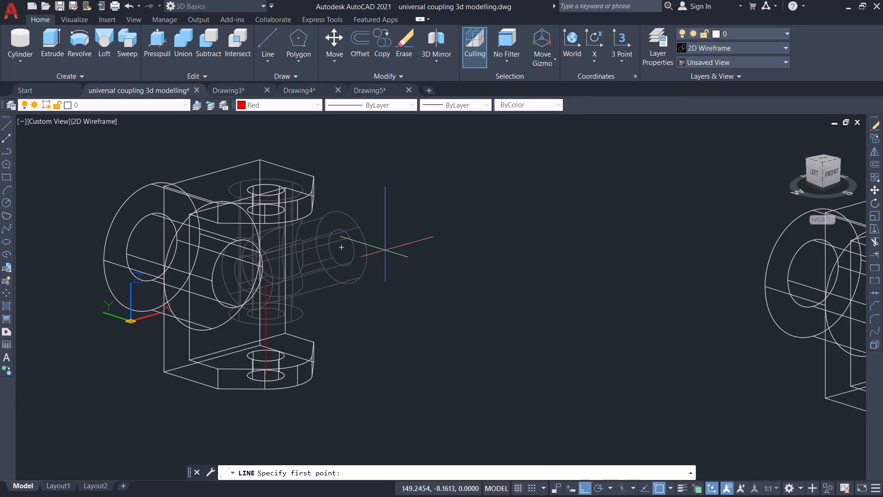
{"action": "left_click", "coordinate": [342, 247]}
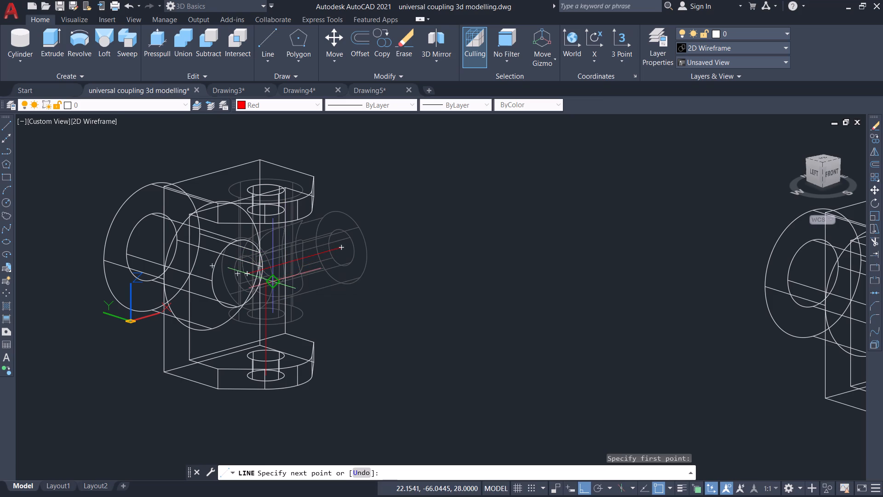
{"action": "type", "text": "28"}
{"action": "key", "text": "Return"}
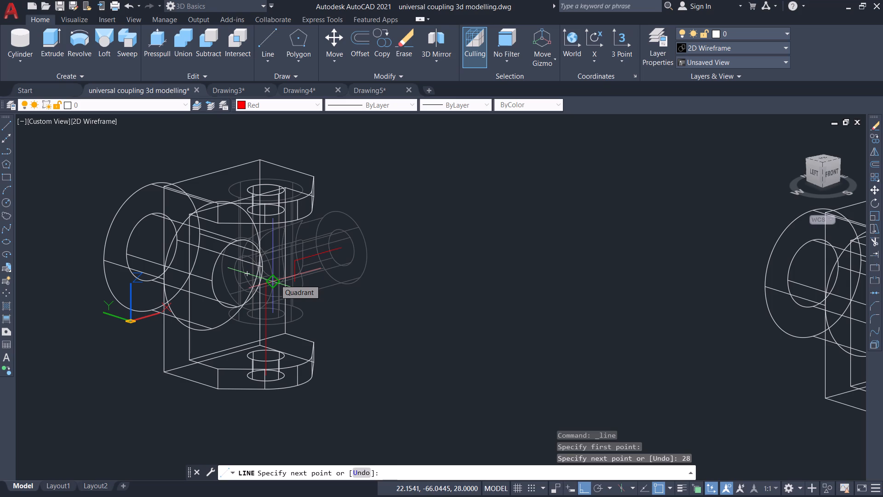
{"action": "key", "text": "Return"}
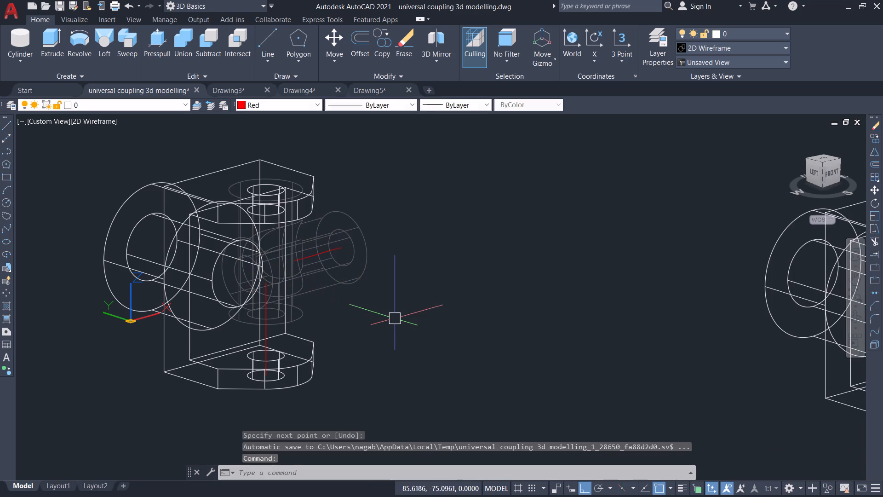
Move the cross piece from the inner end of the 28-unit line to the upper end of the 42-unit line in the fork.
{"action": "key", "text": "m"}
{"action": "key", "text": "Return"}
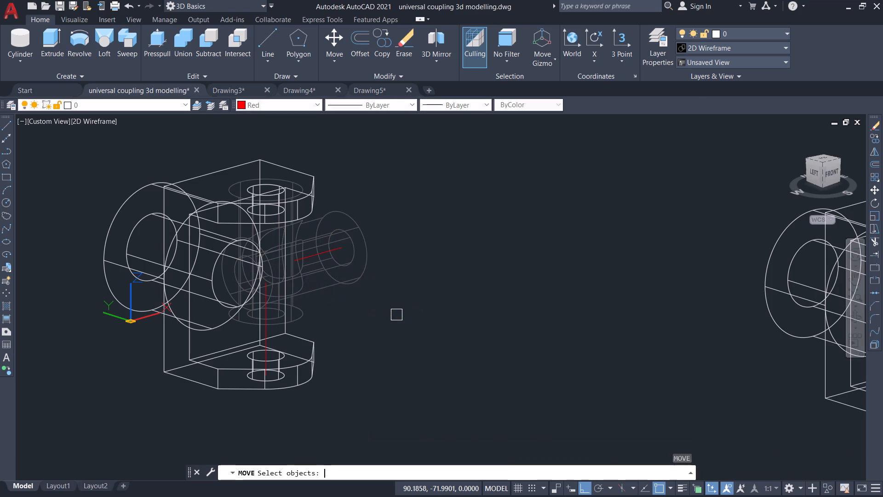
{"action": "left_click", "coordinate": [359, 258]}
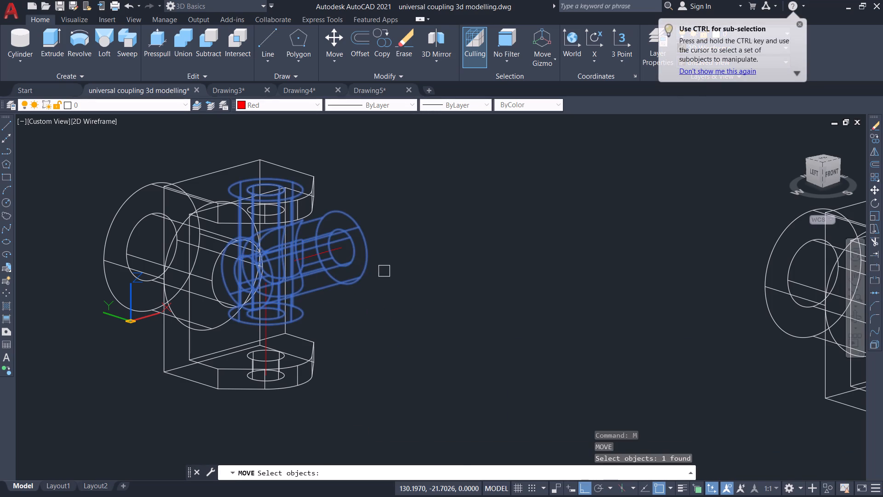
{"action": "key", "text": "Return"}
{"action": "left_click", "coordinate": [296, 264]}
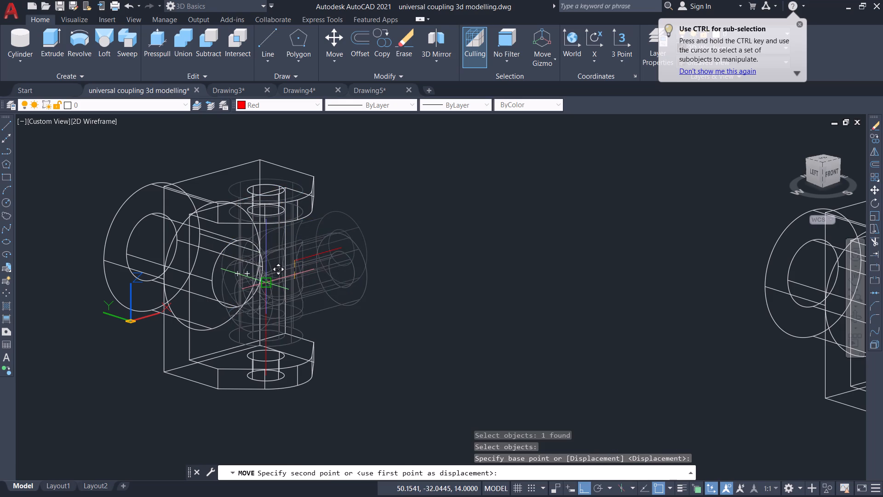
{"action": "left_click", "coordinate": [265, 283]}
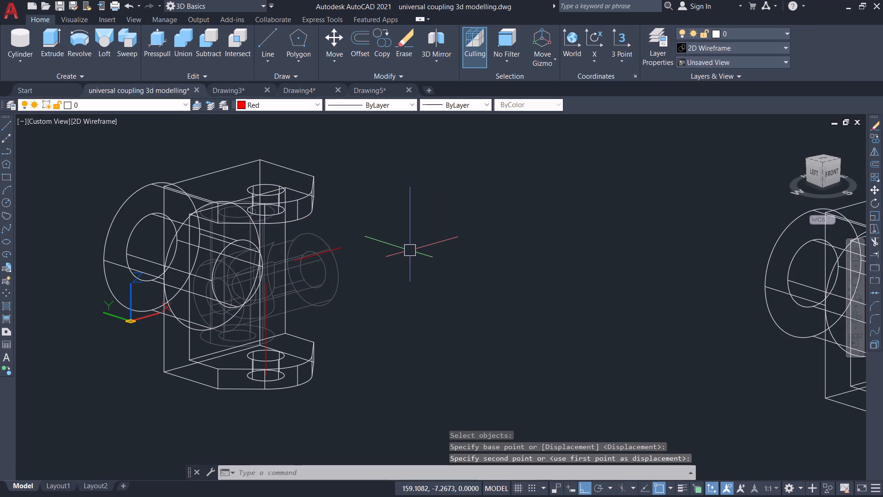
Move the 28-unit line left beside the cross piece's horizontal cylinder.
{"action": "key", "text": "Return"}
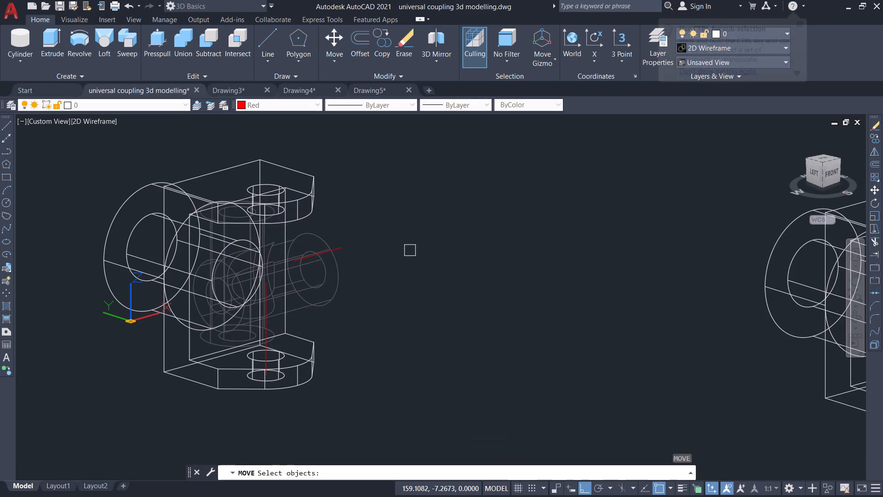
{"action": "left_click", "coordinate": [345, 248]}
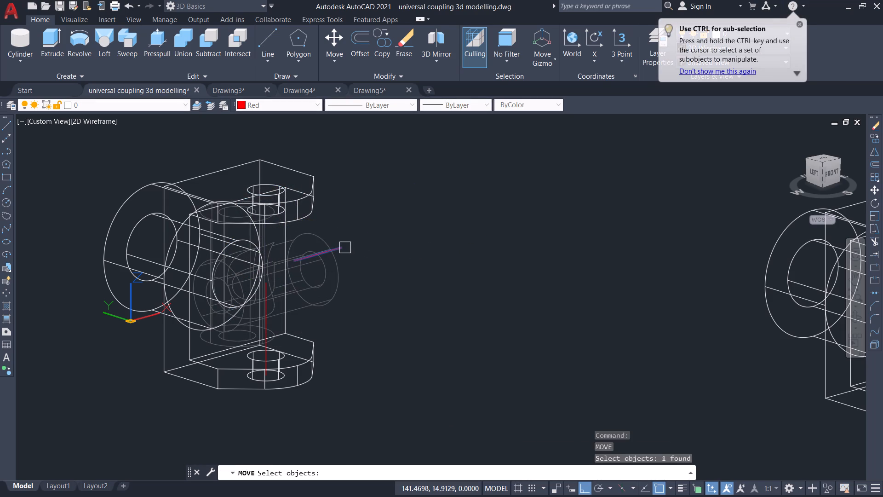
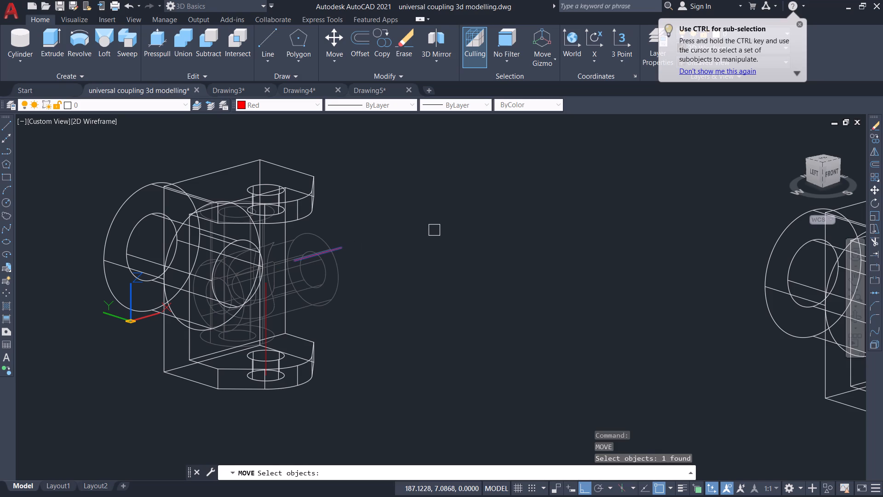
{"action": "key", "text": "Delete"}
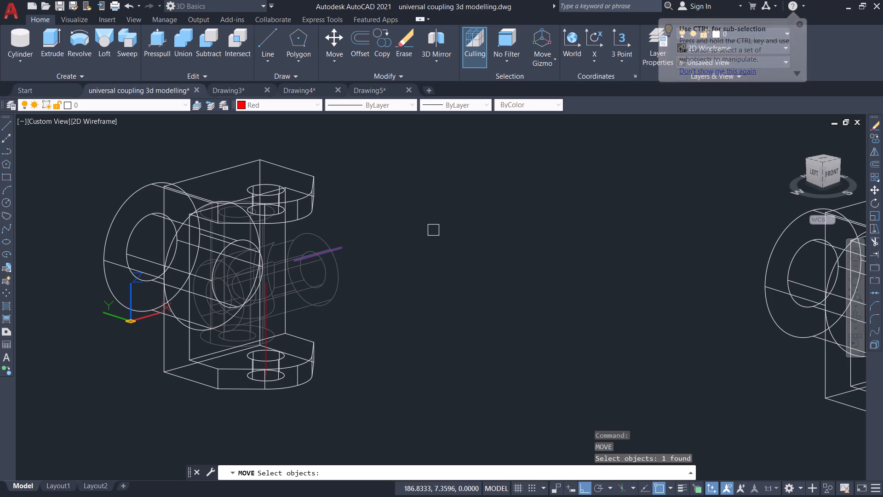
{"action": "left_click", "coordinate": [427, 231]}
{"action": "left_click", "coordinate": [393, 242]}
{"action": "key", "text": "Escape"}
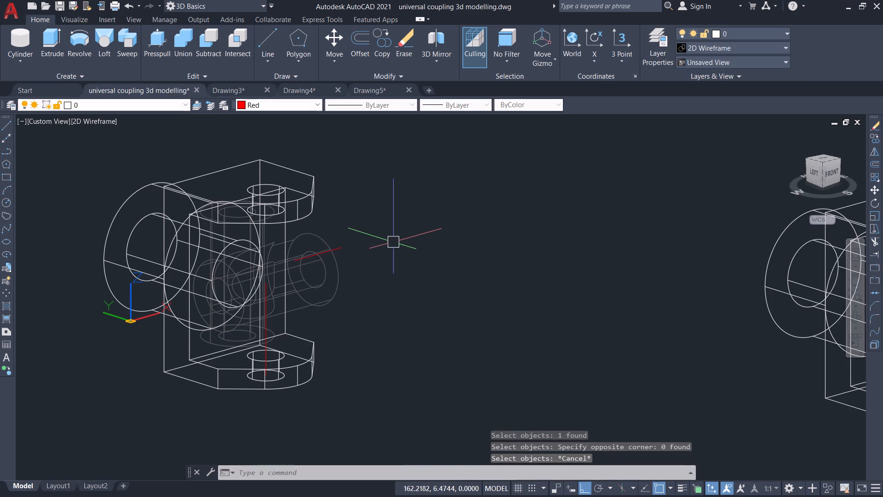
Delete the leftover red 28-unit line beside the cross piece's horizontal cylinder.
{"action": "left_click", "coordinate": [343, 246]}
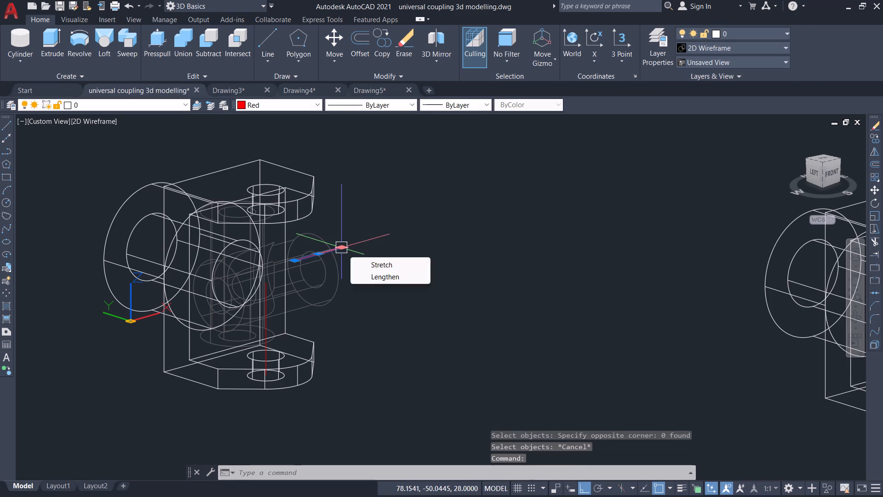
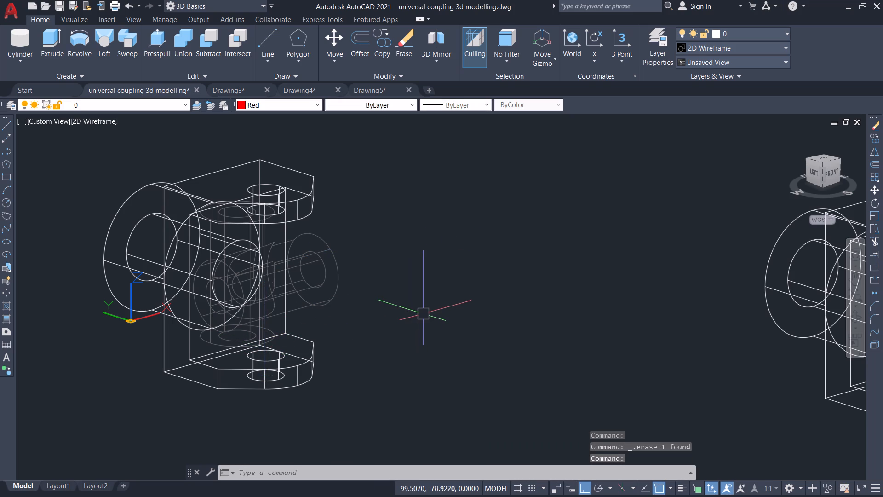
Display the model in the Conceptual visual style and examine how the cross piece sits inside the fork from several angles.
{"action": "left_click", "coordinate": [97, 123]}
{"action": "left_click", "coordinate": [127, 161]}
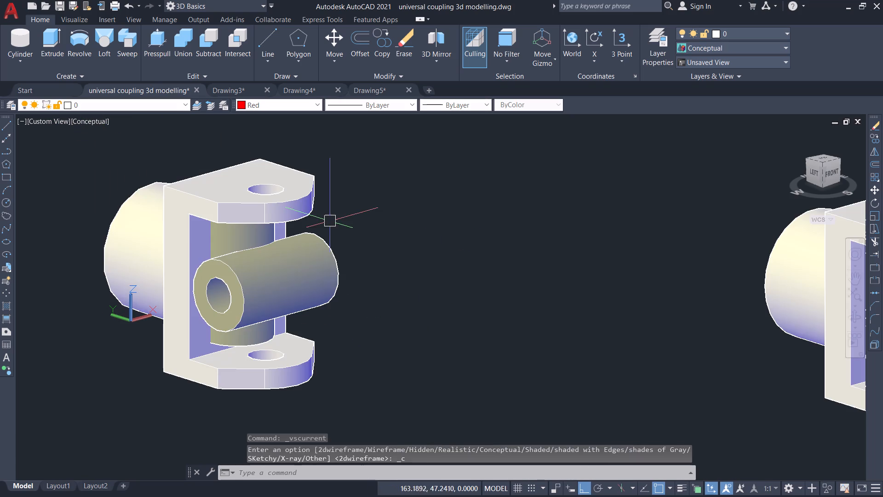
{"action": "middle_click_drag", "start_coordinate": [381, 248], "coordinate": [444, 229], "text": "shift"}
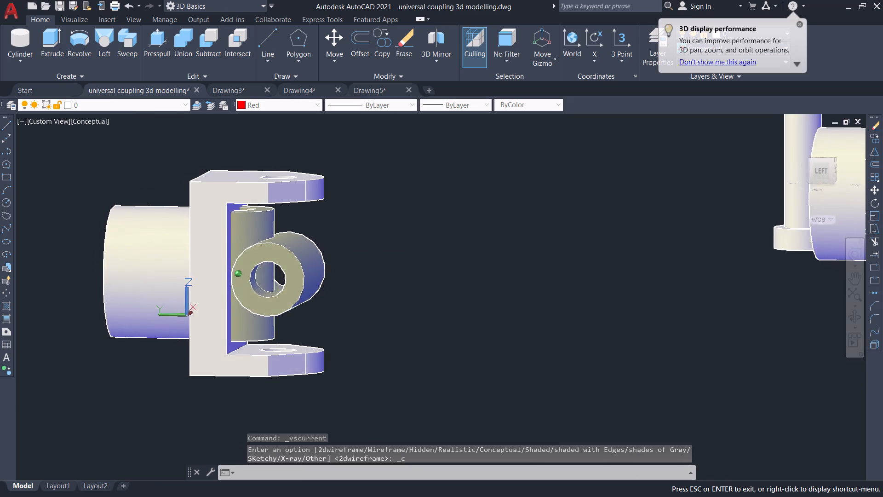
{"action": "middle_click_drag", "start_coordinate": [444, 229], "coordinate": [339, 248], "text": "shift"}
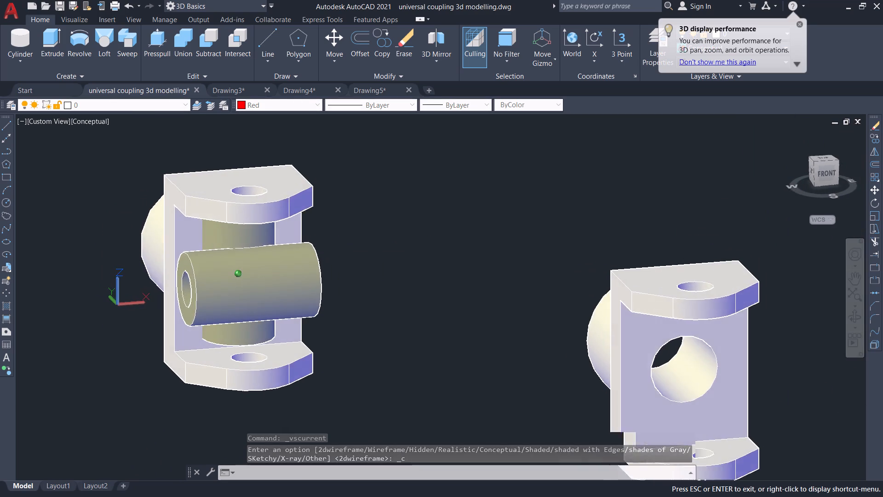
{"action": "middle_click_drag", "start_coordinate": [339, 248], "coordinate": [429, 239], "text": "shift"}
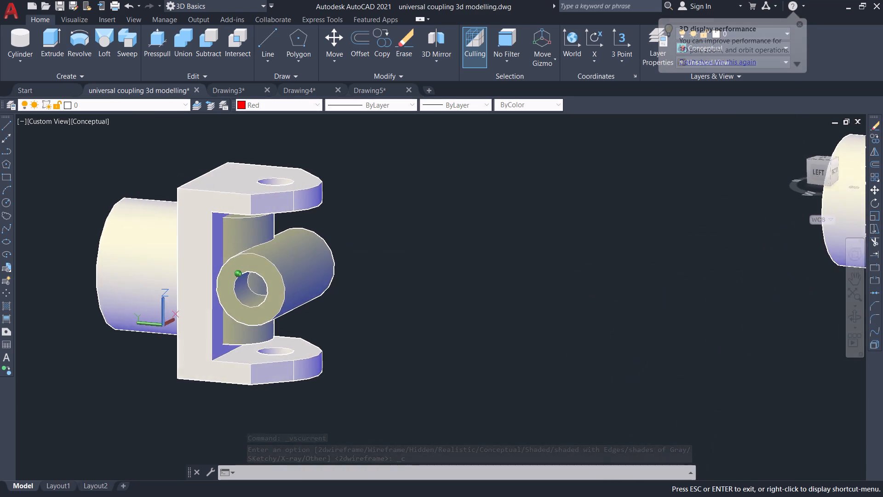
{"action": "middle_click_drag", "start_coordinate": [429, 239], "coordinate": [444, 232], "text": "shift"}
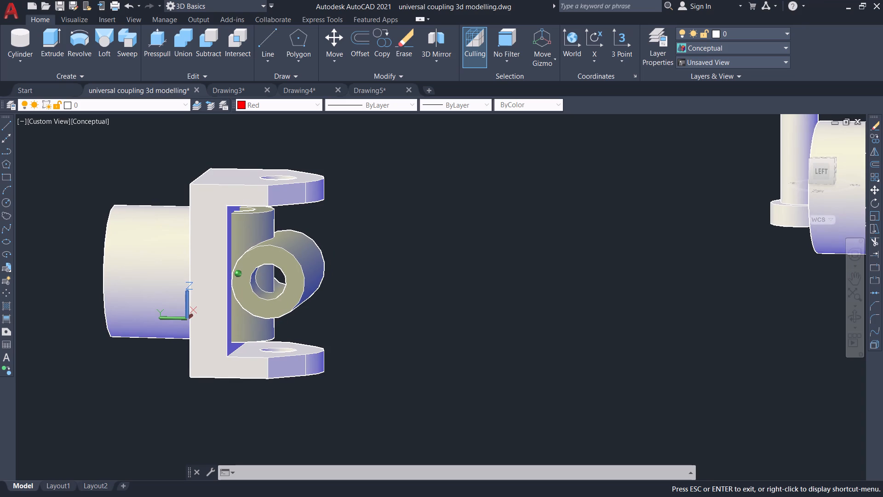
{"action": "middle_click_drag", "start_coordinate": [444, 232], "coordinate": [448, 233], "text": "shift"}
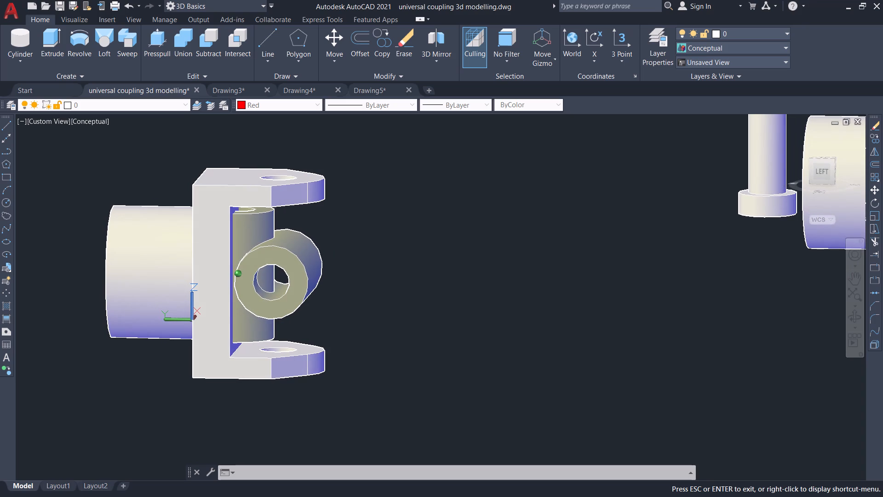
{"action": "middle_click_drag", "start_coordinate": [448, 233], "coordinate": [430, 251], "text": "shift"}
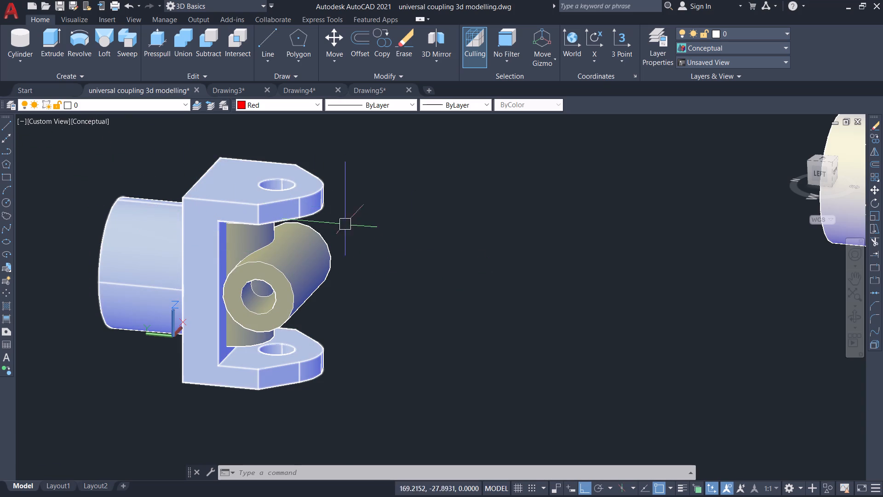
{"action": "scroll", "coordinate": [365, 248], "scroll_direction": "down", "scroll_amount": 2}
{"action": "scroll", "coordinate": [365, 248], "scroll_direction": "up", "scroll_amount": 2}
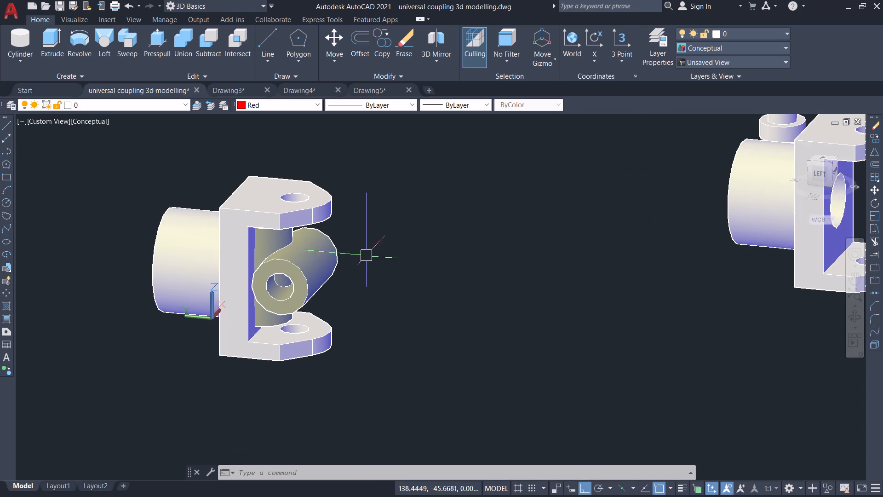
Set the colour of the cross piece inside the fork to ByBlock.
{"action": "left_click", "coordinate": [86, 121]}
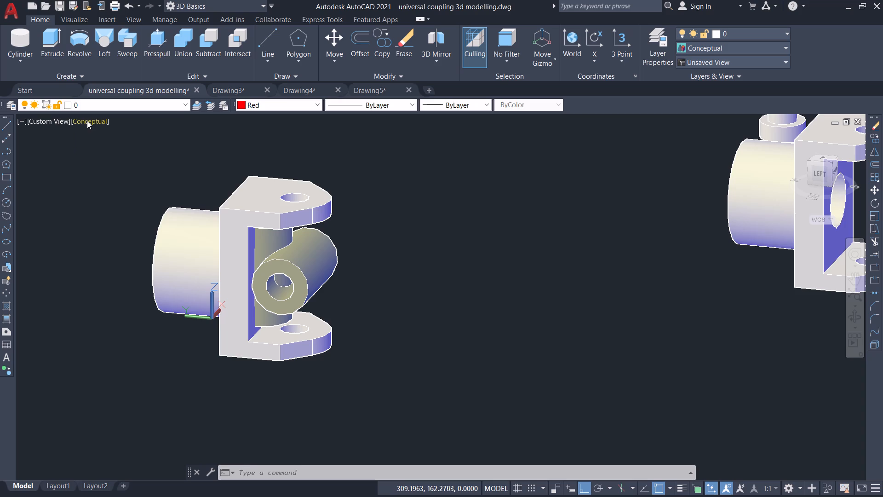
{"action": "left_click", "coordinate": [52, 199]}
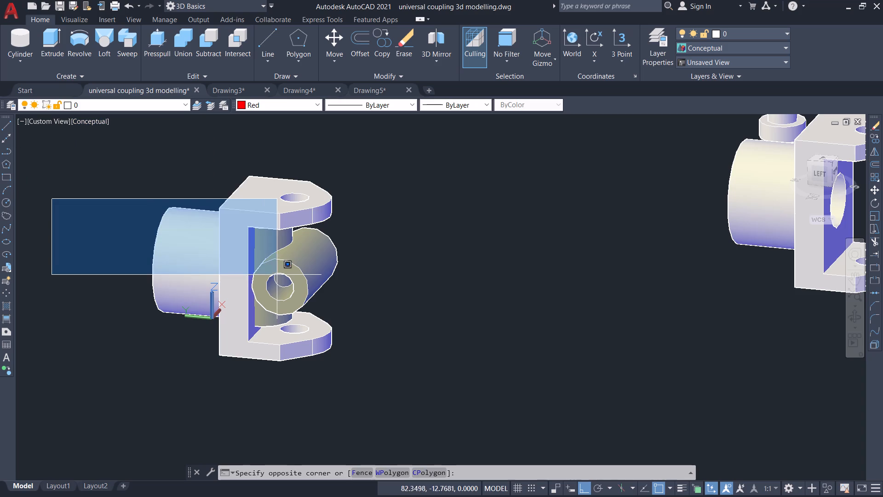
{"action": "left_click", "coordinate": [71, 199]}
{"action": "left_click", "coordinate": [313, 272]}
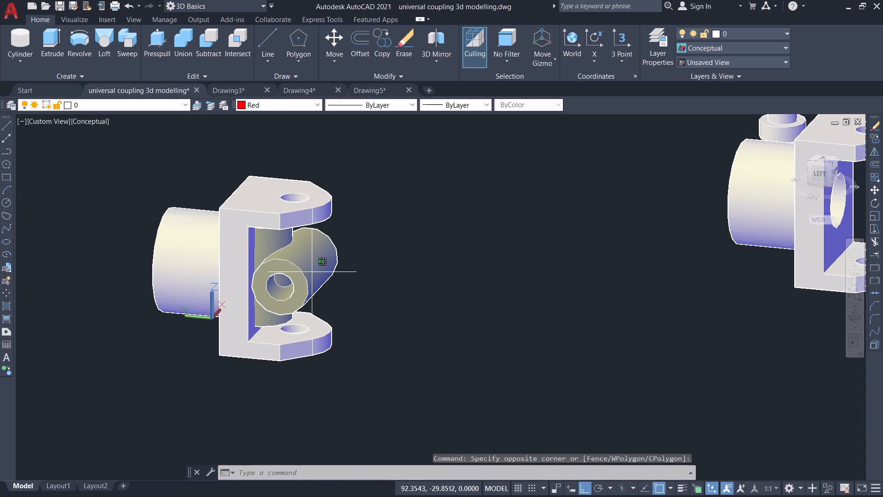
{"action": "left_click", "coordinate": [286, 105]}
{"action": "left_click", "coordinate": [277, 117]}
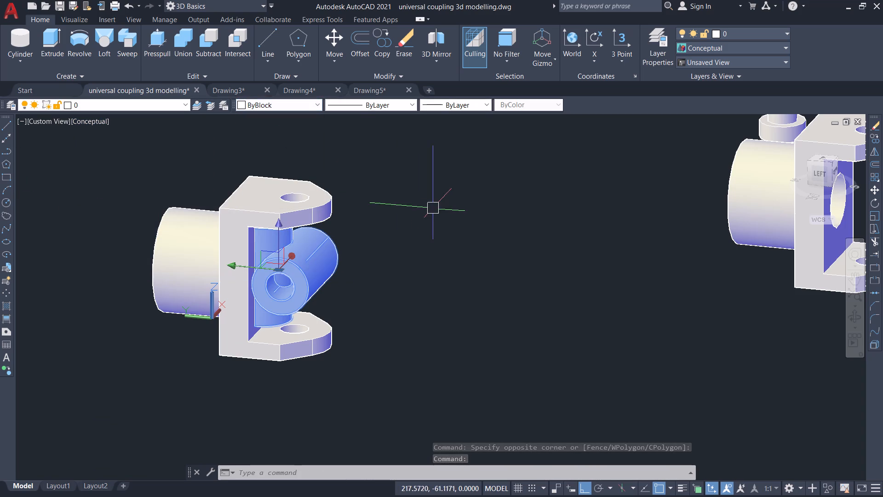
{"action": "key", "text": "Escape"}
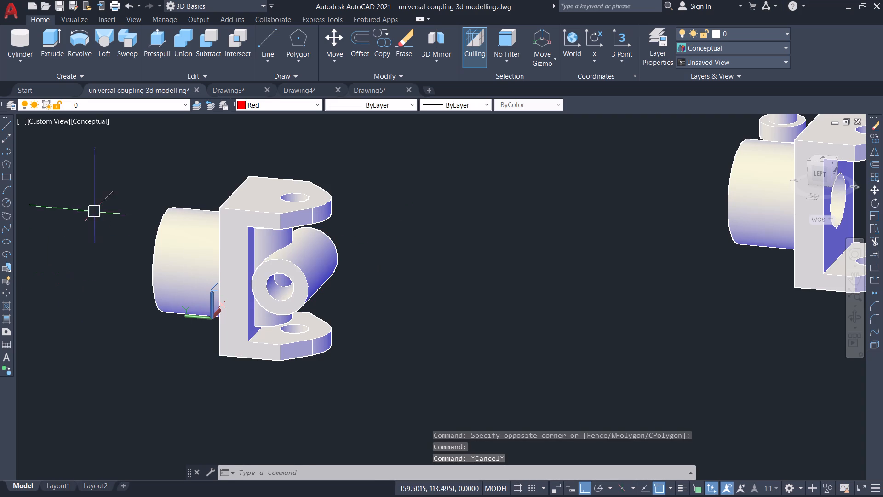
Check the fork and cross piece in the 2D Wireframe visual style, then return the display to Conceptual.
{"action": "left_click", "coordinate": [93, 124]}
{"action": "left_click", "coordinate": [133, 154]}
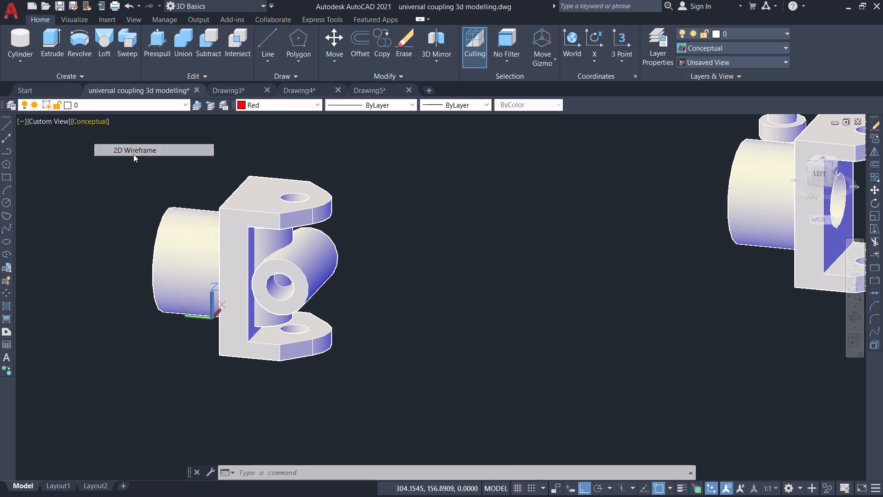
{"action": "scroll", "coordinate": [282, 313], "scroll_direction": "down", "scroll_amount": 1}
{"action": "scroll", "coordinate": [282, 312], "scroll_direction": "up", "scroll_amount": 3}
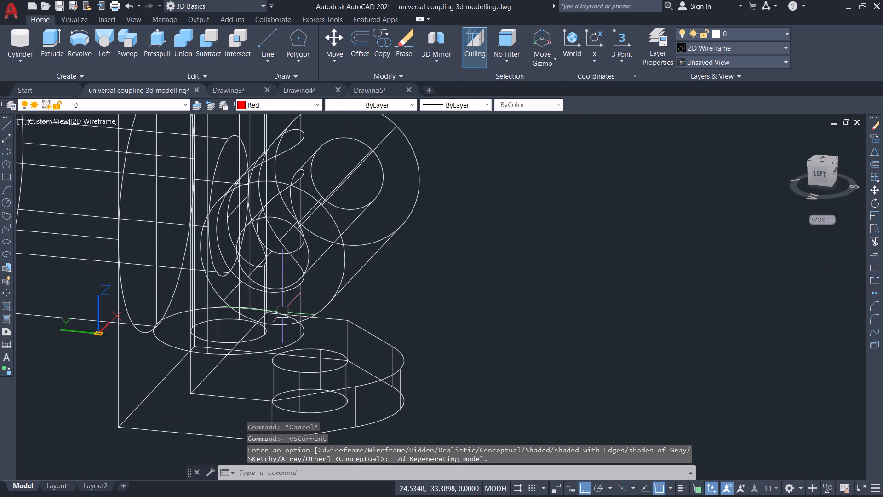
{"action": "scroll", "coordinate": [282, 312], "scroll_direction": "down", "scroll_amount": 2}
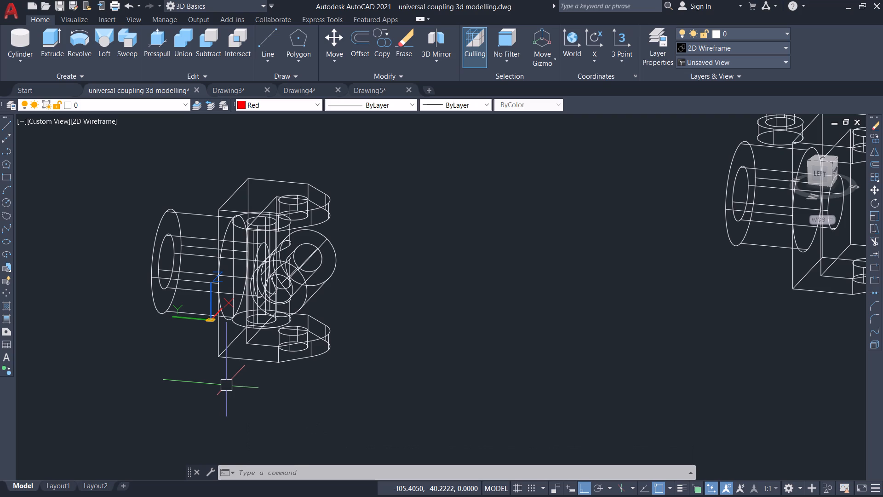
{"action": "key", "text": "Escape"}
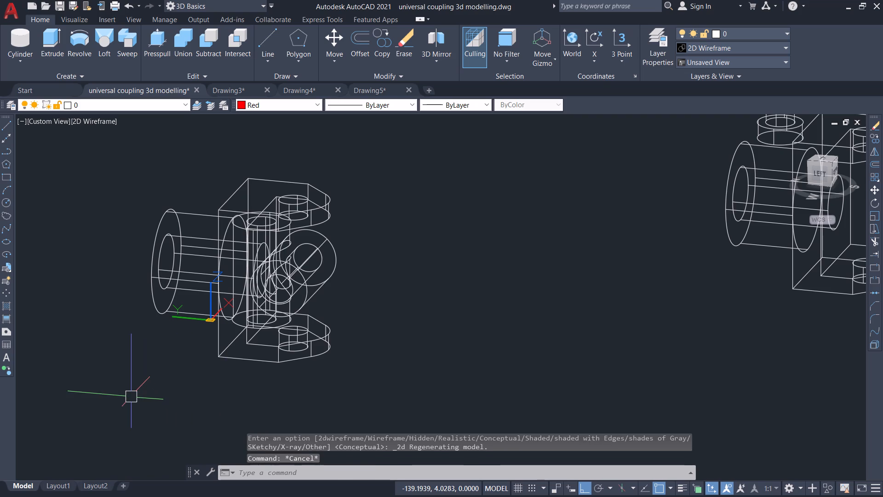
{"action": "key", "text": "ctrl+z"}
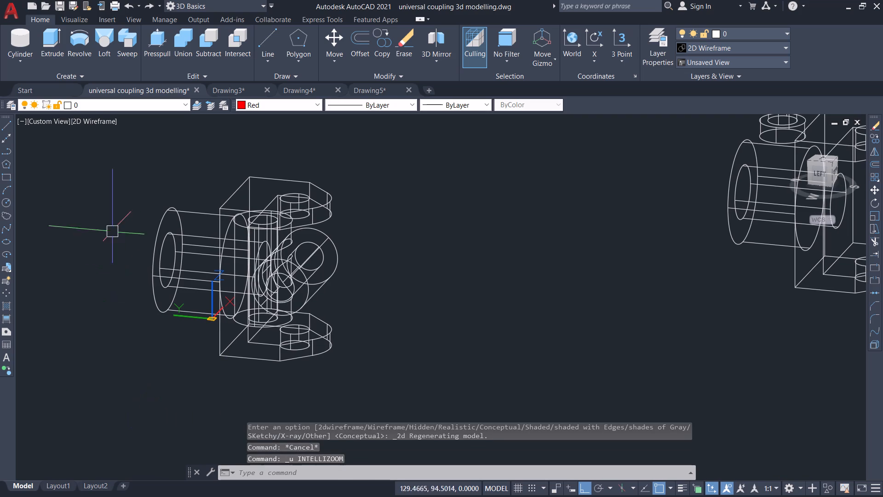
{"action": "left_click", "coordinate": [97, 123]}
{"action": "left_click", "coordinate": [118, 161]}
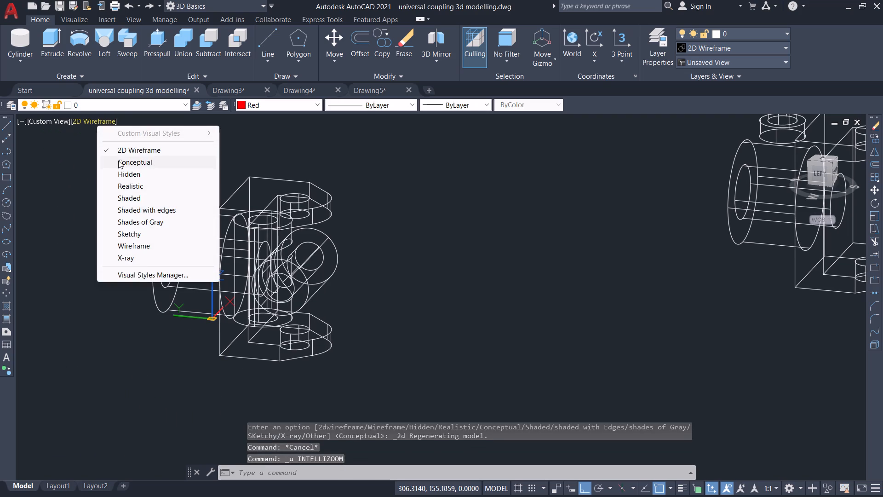
Move the cross piece straight outward from the fork's base to bring its vertical cylinder between the lug holes.
{"action": "scroll", "coordinate": [288, 295], "scroll_direction": "down", "scroll_amount": 1}
{"action": "scroll", "coordinate": [290, 295], "scroll_direction": "up", "scroll_amount": 2}
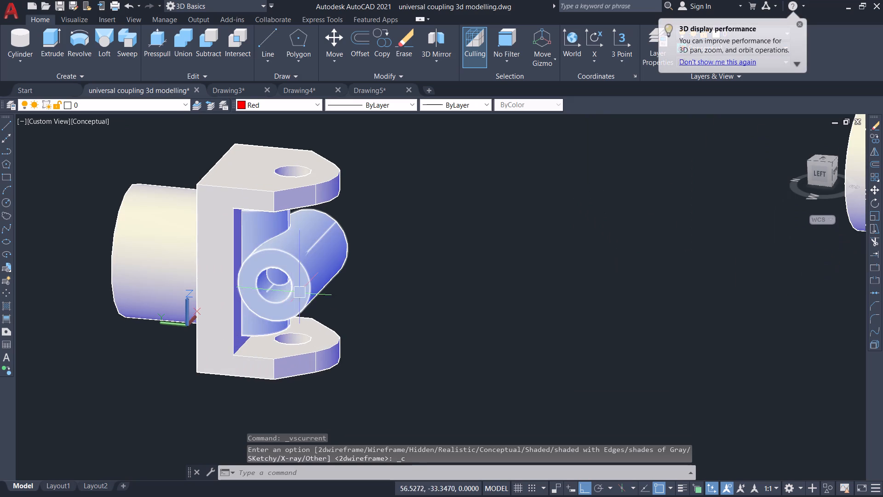
{"action": "middle_click_drag", "start_coordinate": [407, 297], "coordinate": [407, 279]}
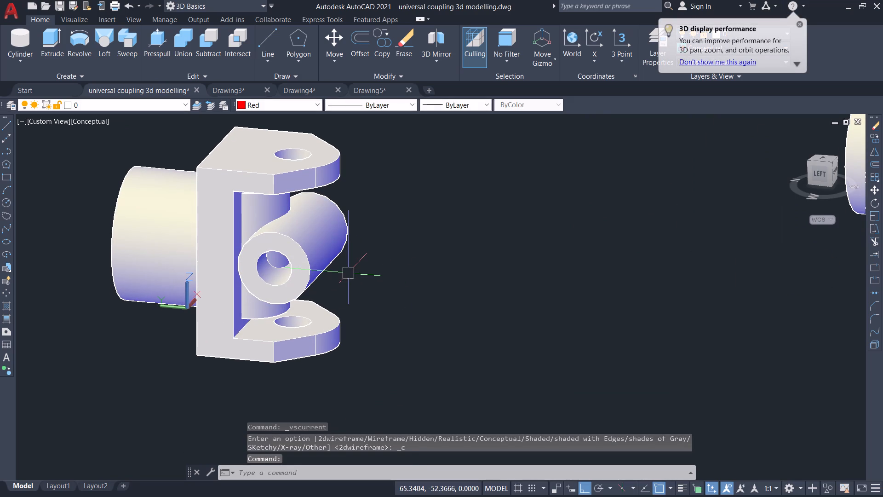
{"action": "key", "text": "m"}
{"action": "key", "text": "Return"}
{"action": "left_click", "coordinate": [287, 264]}
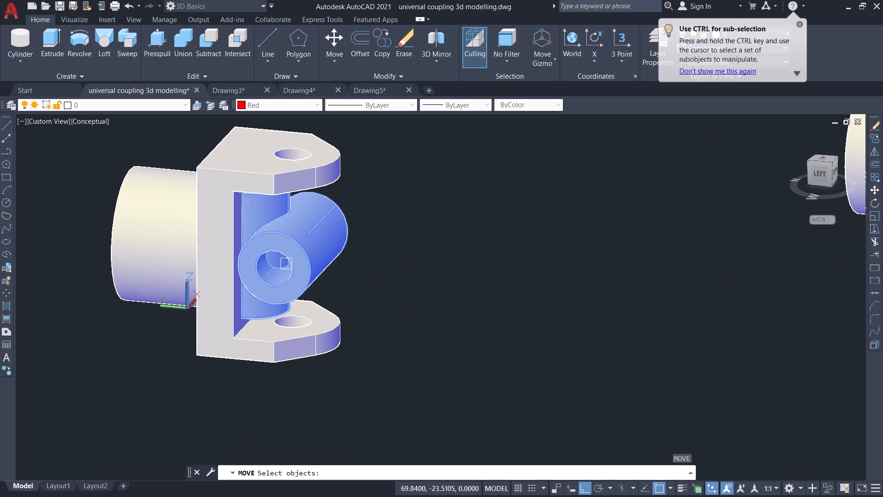
{"action": "key", "text": "Return"}
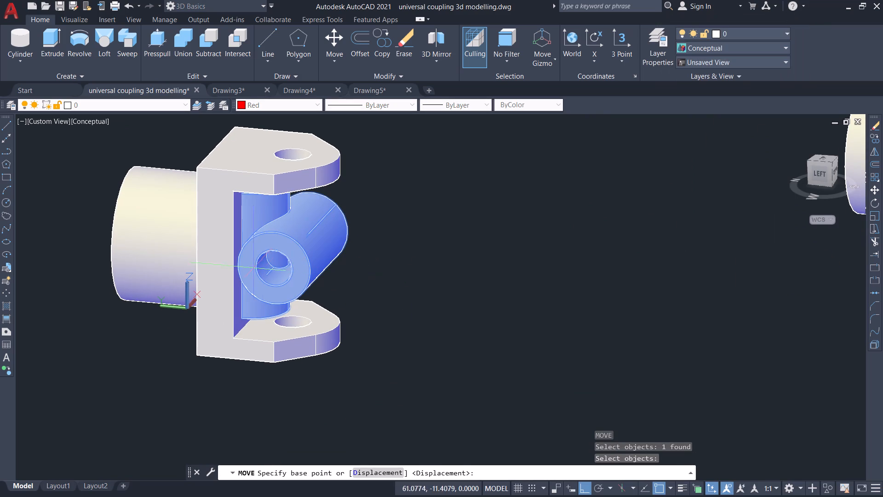
{"action": "left_click", "coordinate": [314, 269]}
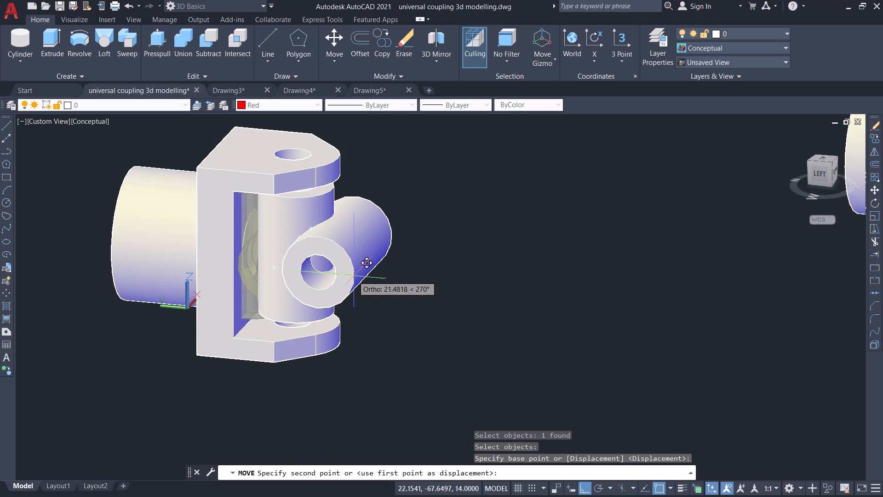
{"action": "left_click", "coordinate": [344, 276]}
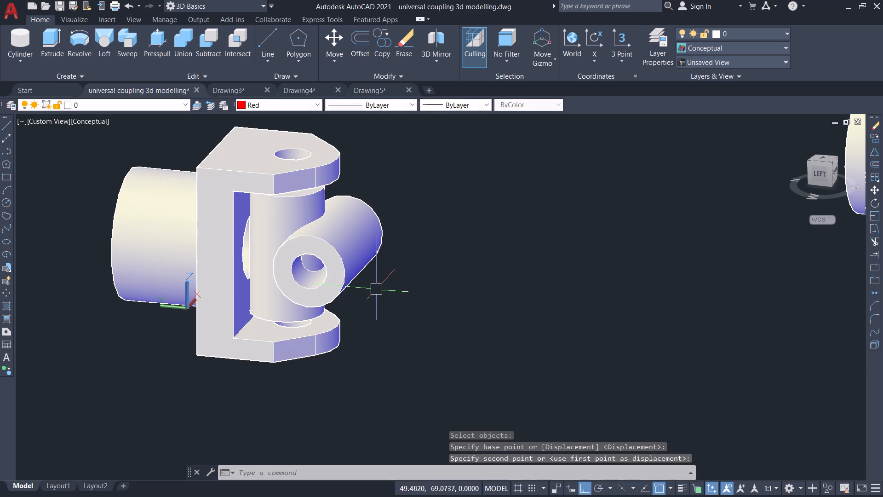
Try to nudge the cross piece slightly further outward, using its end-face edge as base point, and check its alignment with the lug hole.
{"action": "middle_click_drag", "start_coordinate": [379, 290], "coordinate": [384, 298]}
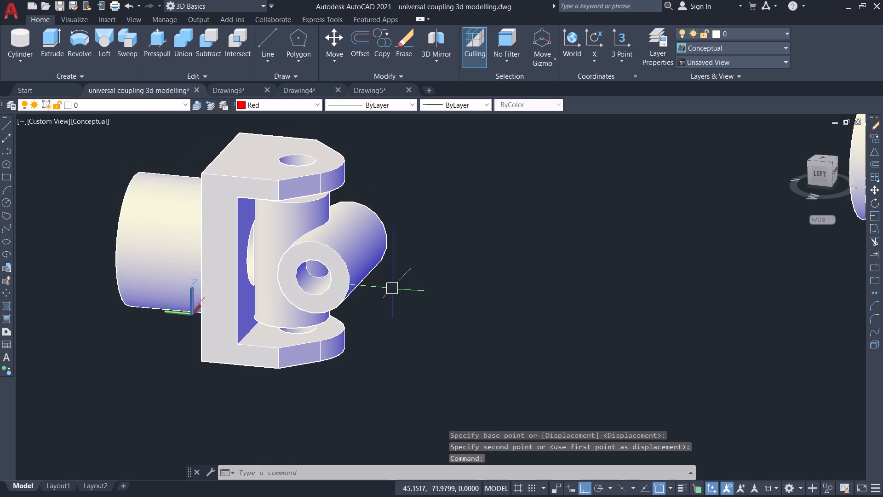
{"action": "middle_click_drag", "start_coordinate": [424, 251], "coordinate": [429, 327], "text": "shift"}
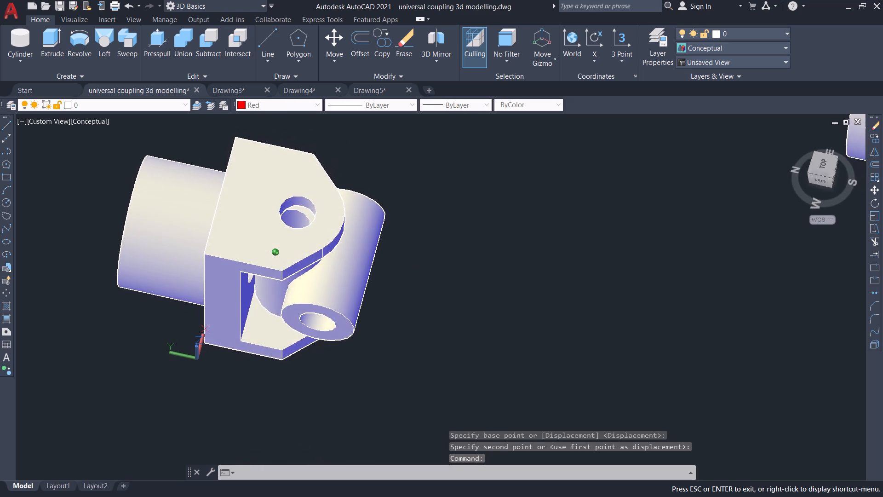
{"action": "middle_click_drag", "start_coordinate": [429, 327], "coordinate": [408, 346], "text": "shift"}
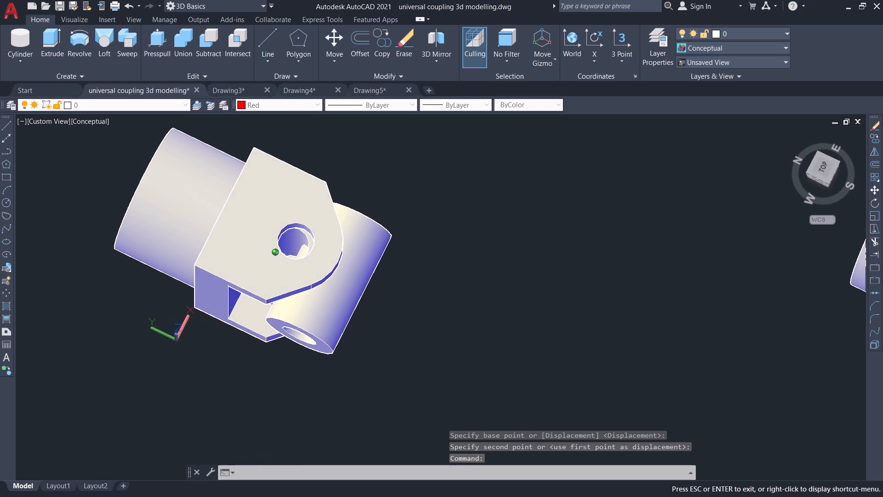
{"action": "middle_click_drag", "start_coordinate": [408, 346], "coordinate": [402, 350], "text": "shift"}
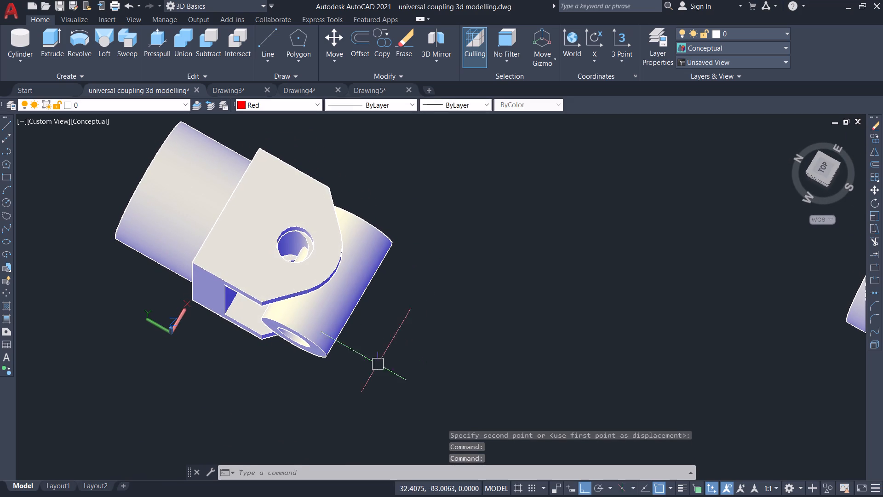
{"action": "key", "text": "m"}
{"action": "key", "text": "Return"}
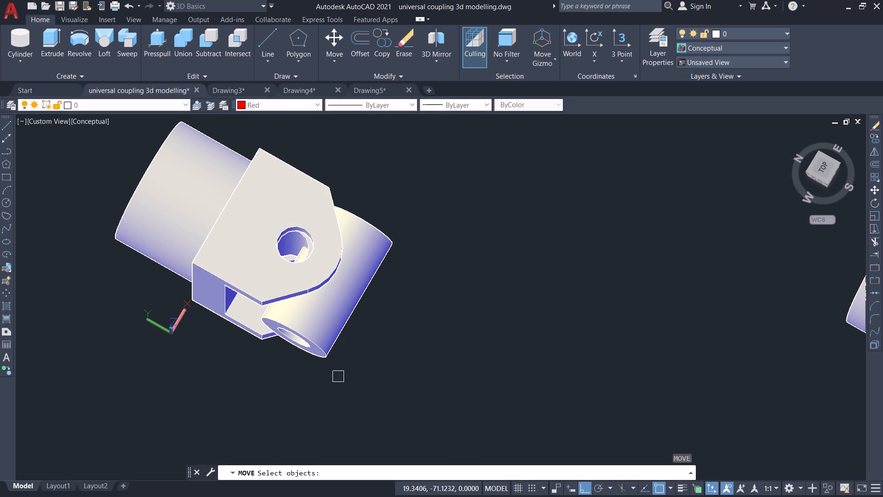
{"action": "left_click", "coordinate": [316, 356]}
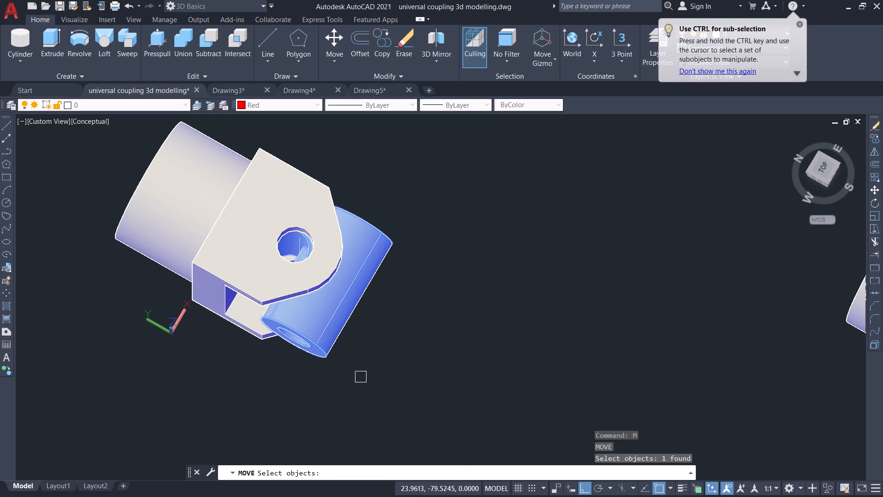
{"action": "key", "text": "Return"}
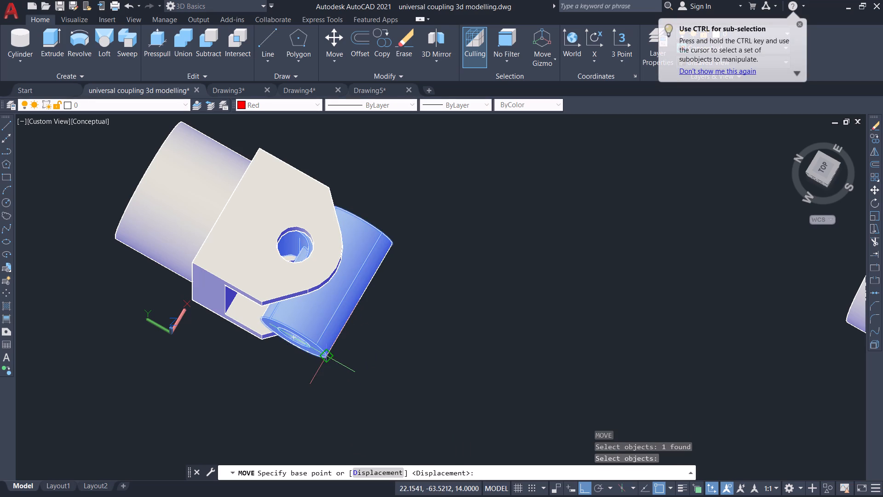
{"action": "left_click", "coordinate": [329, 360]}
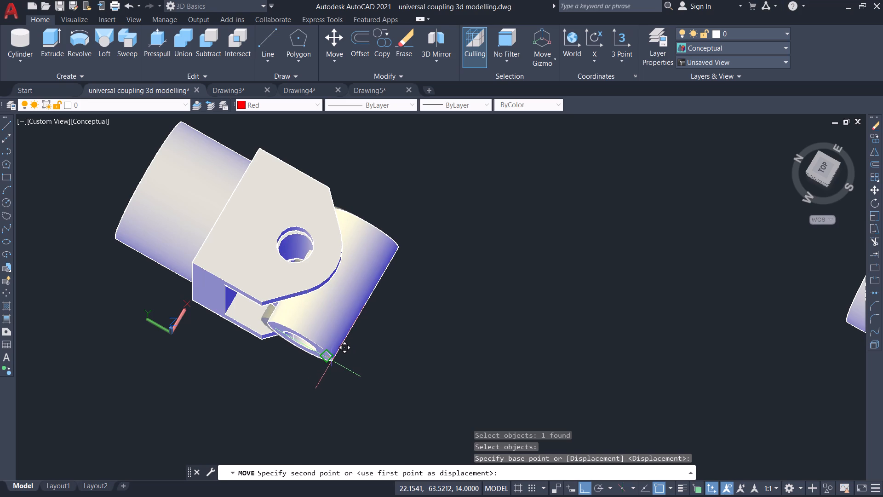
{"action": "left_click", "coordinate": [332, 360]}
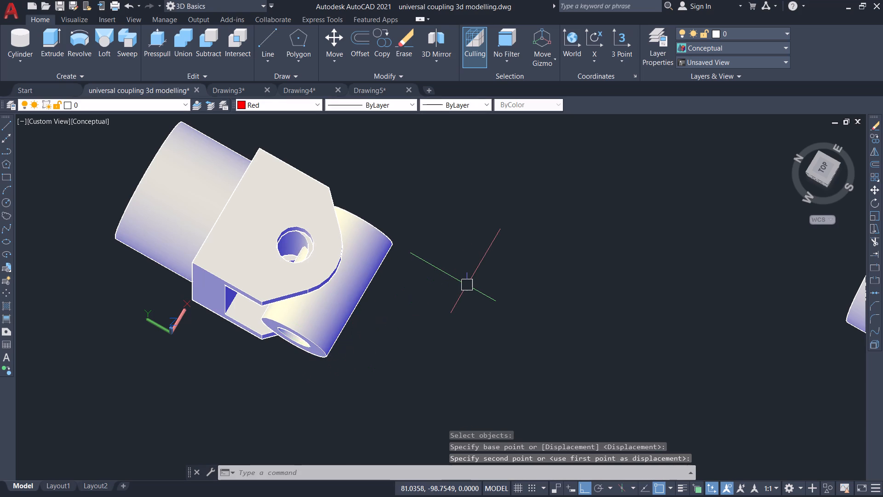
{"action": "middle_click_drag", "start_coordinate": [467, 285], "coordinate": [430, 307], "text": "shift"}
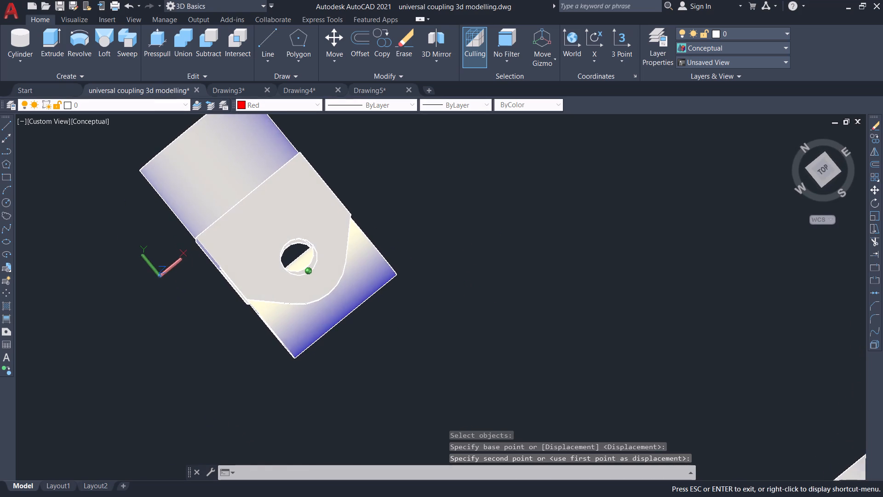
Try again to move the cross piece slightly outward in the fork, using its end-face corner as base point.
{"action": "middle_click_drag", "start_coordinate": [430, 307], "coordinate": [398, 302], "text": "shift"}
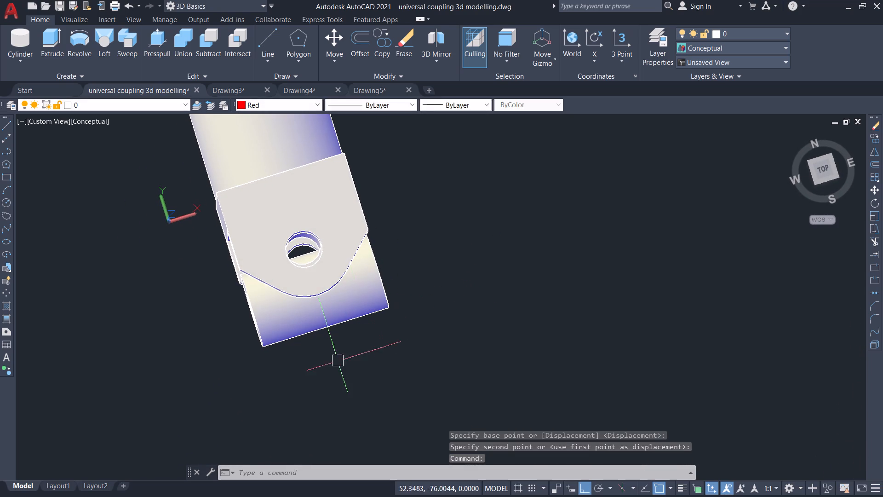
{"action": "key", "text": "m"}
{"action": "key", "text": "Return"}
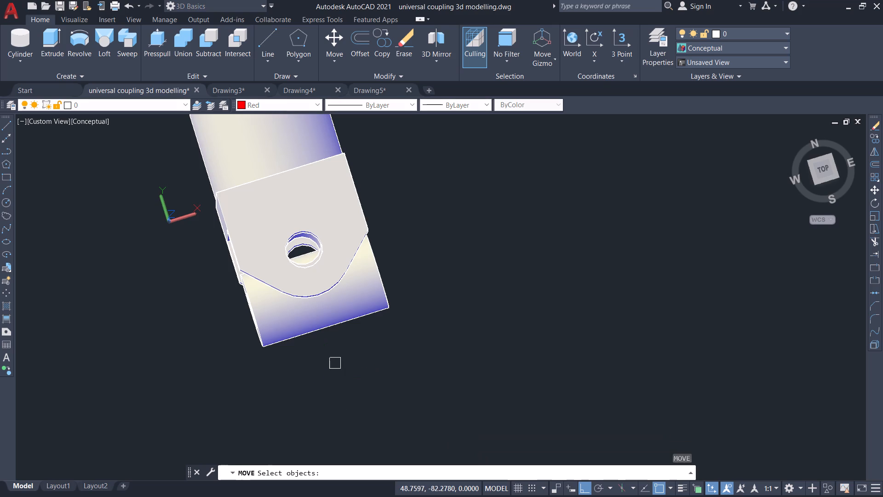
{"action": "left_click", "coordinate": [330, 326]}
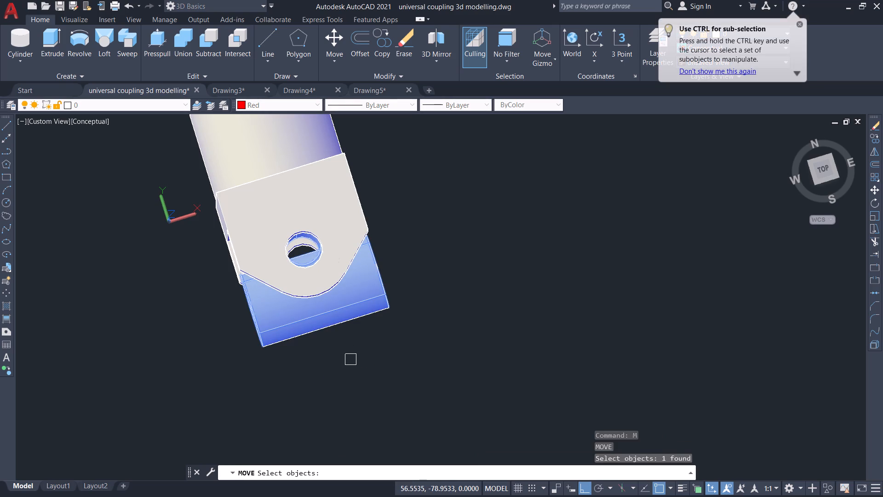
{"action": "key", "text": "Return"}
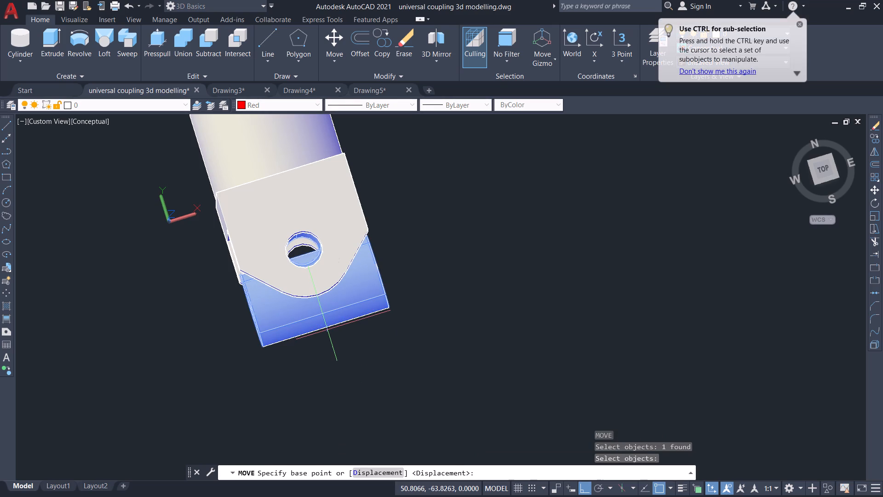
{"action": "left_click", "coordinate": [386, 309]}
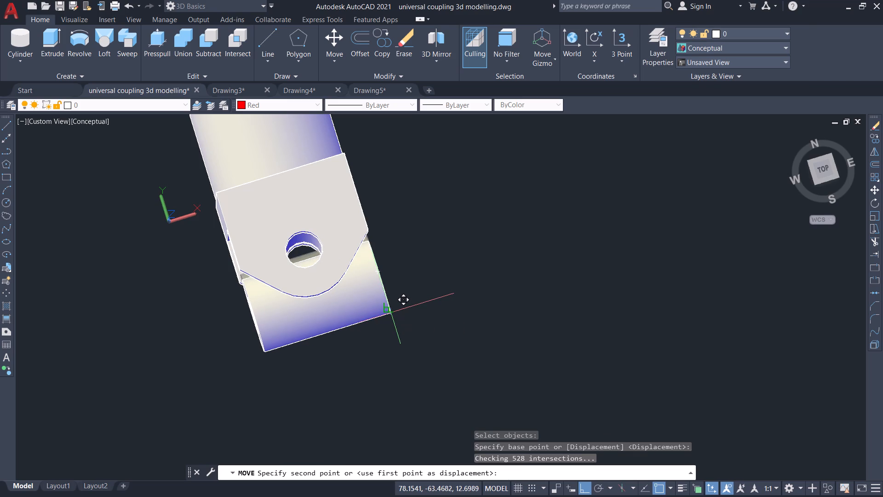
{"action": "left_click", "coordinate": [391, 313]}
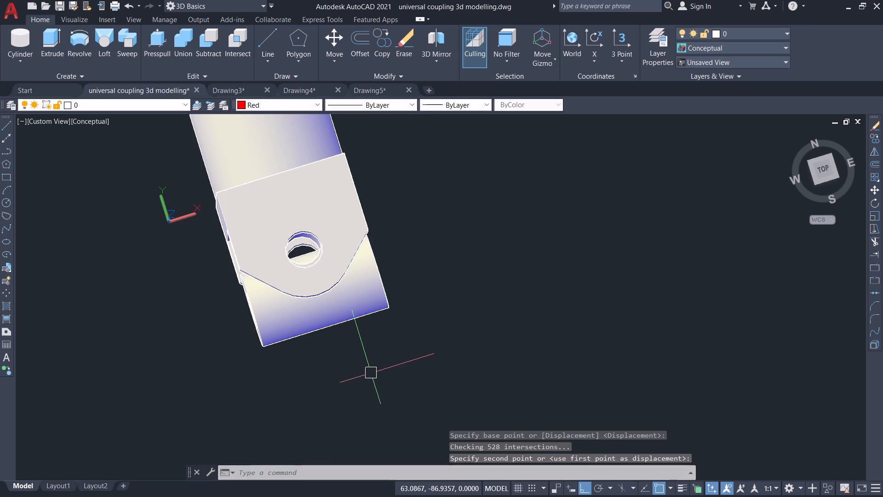
Examine the cross piece's vertical cylinder against the fork's lug holes from above and from the side.
{"action": "middle_click_drag", "start_coordinate": [371, 373], "coordinate": [376, 376]}
{"action": "middle_click_drag", "start_coordinate": [356, 373], "coordinate": [325, 407]}
{"action": "middle_click_drag", "start_coordinate": [319, 406], "coordinate": [405, 302], "text": "shift"}
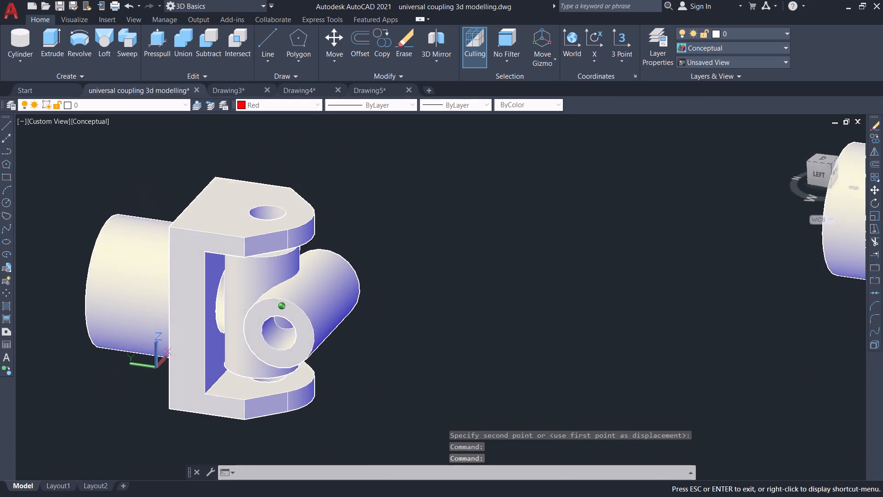
{"action": "middle_click_drag", "start_coordinate": [405, 302], "coordinate": [363, 402], "text": "shift"}
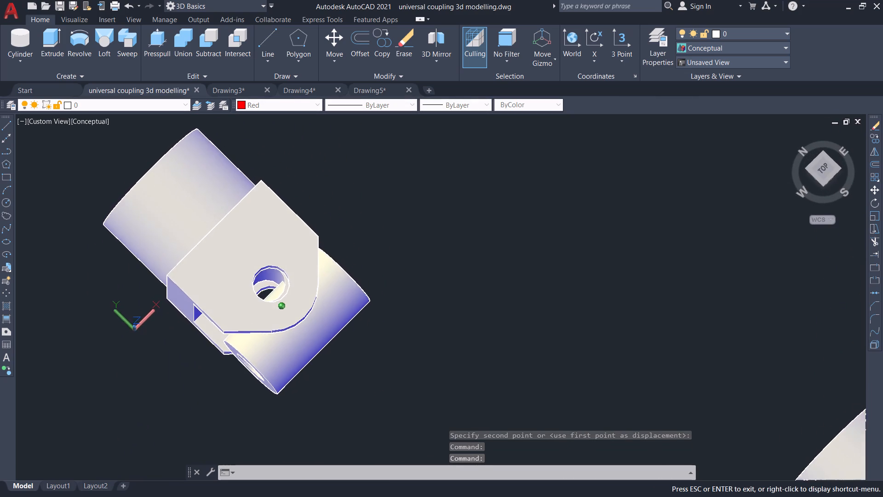
{"action": "middle_click_drag", "start_coordinate": [363, 402], "coordinate": [328, 412], "text": "shift"}
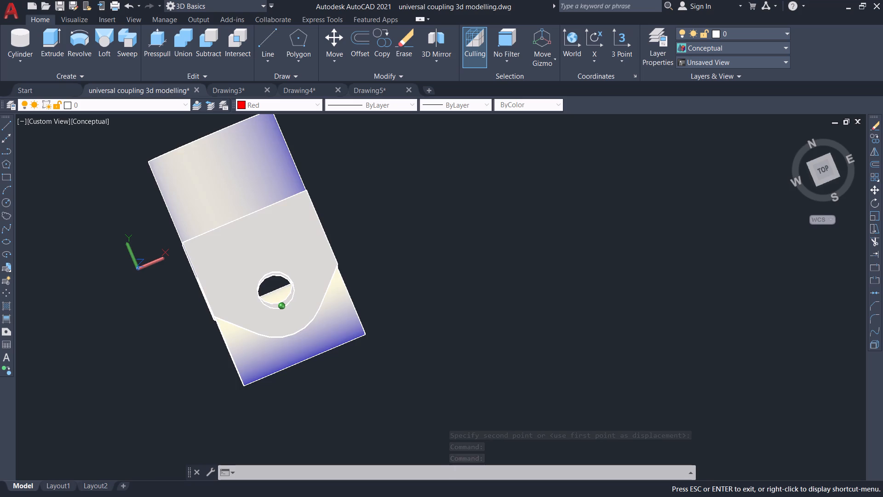
{"action": "middle_click_drag", "start_coordinate": [328, 412], "coordinate": [402, 283], "text": "shift"}
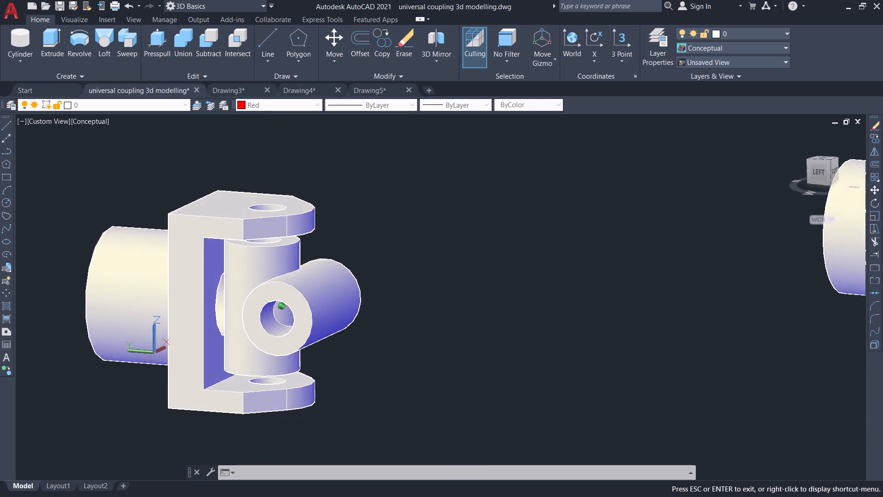
{"action": "middle_click_drag", "start_coordinate": [402, 283], "coordinate": [420, 327], "text": "shift"}
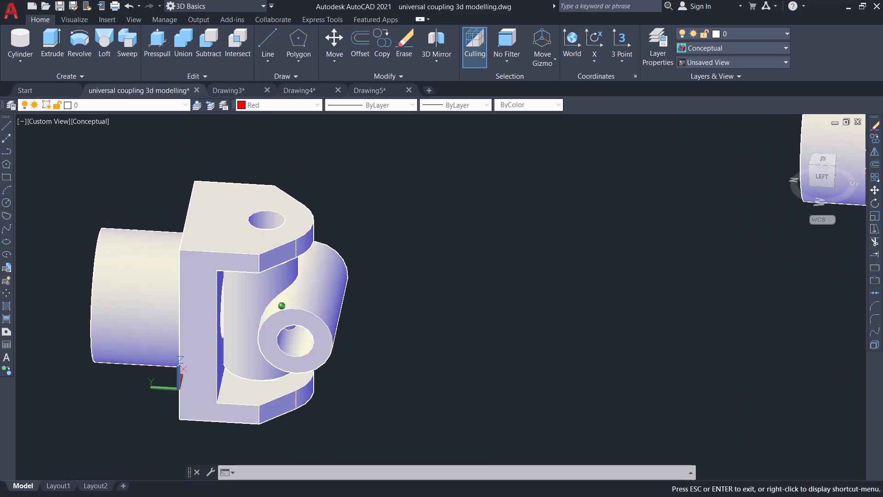
{"action": "middle_click_drag", "start_coordinate": [420, 327], "coordinate": [405, 288], "text": "shift"}
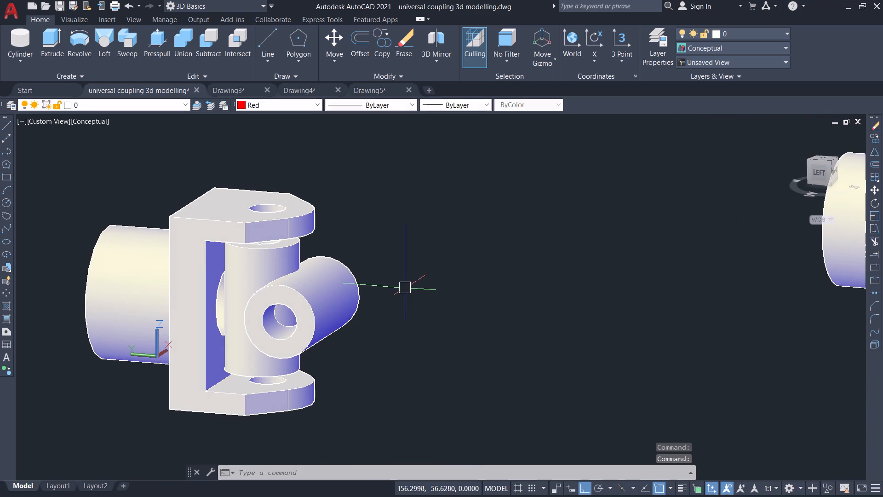
{"action": "middle_click_drag", "start_coordinate": [382, 359], "coordinate": [390, 347], "text": "shift"}
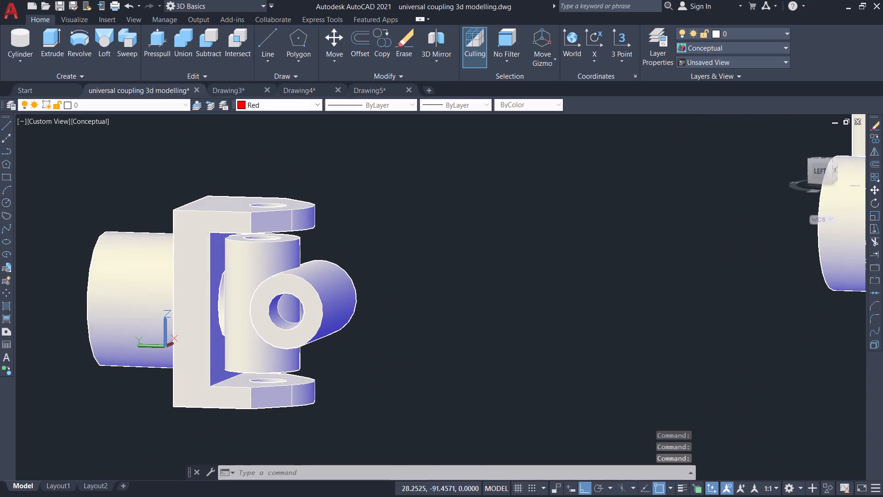
Move the second fork about 185 units along the Y axis, bringing it close to the fork holding the cross piece.
{"action": "scroll", "coordinate": [347, 366], "scroll_direction": "down", "scroll_amount": 1, "text": "shift"}
{"action": "middle_click_drag", "start_coordinate": [348, 369], "coordinate": [350, 361], "text": "shift"}
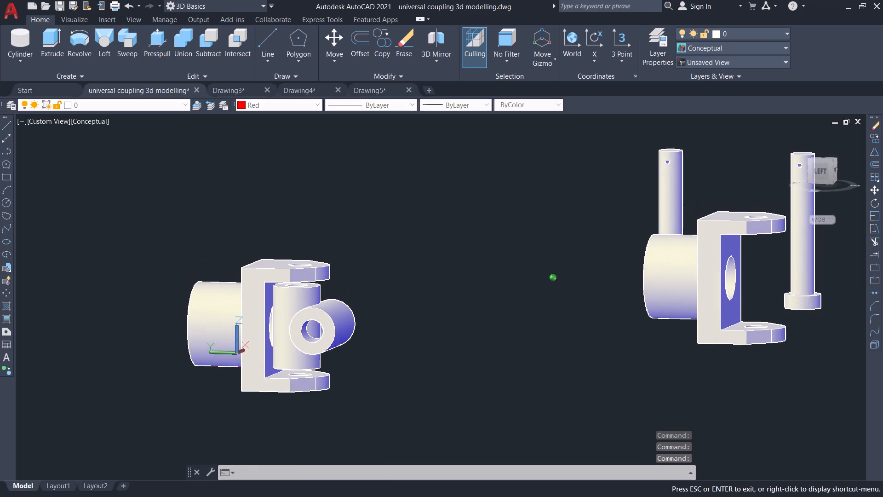
{"action": "middle_click_drag", "start_coordinate": [350, 361], "coordinate": [350, 364], "text": "shift"}
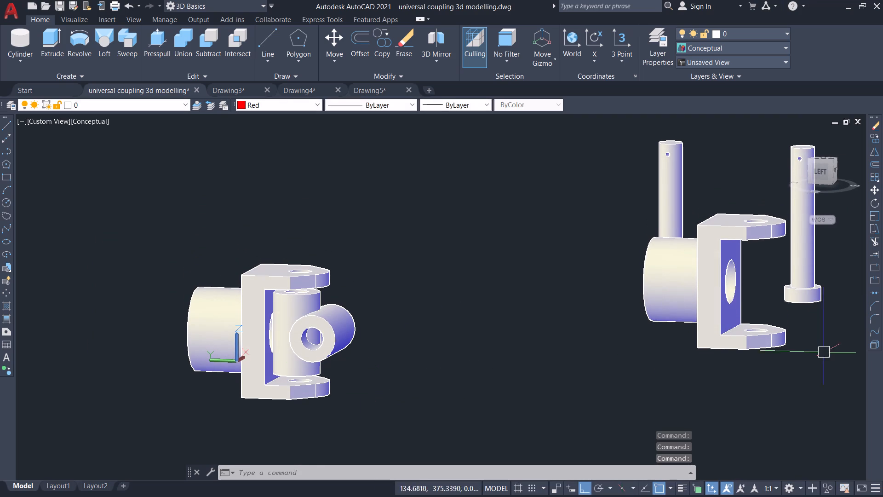
{"action": "scroll", "coordinate": [735, 337], "scroll_direction": "down", "scroll_amount": 1}
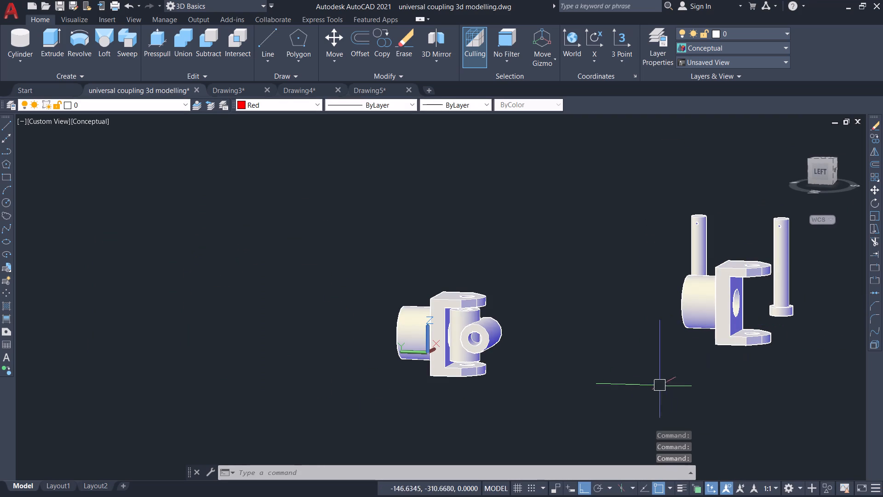
{"action": "key", "text": "m"}
{"action": "key", "text": "Return"}
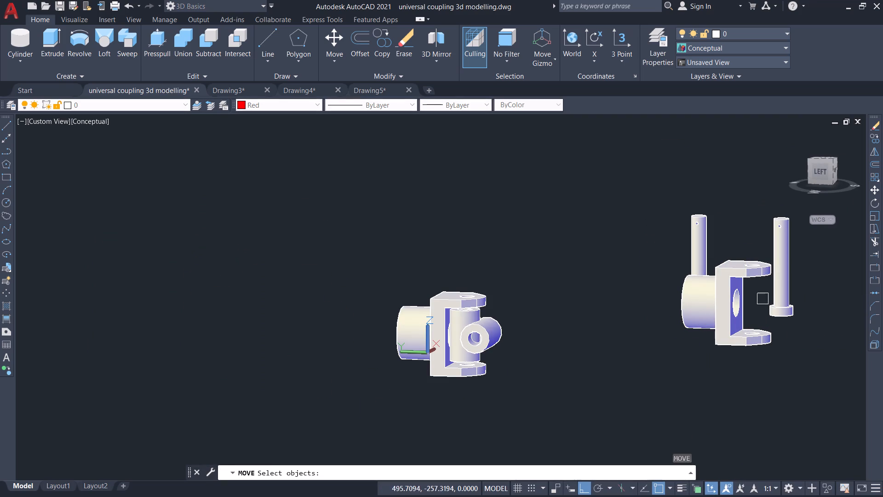
{"action": "left_click", "coordinate": [725, 314]}
{"action": "key", "text": "Return"}
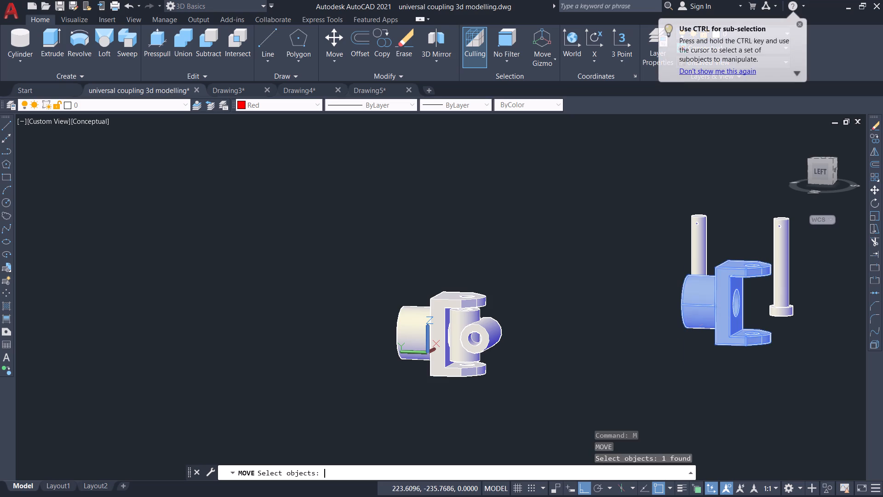
{"action": "left_click", "coordinate": [681, 305]}
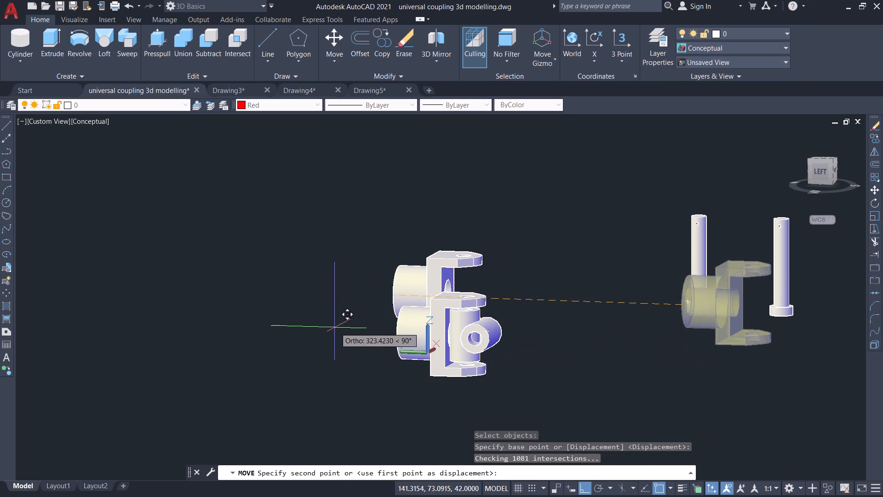
{"action": "left_click", "coordinate": [524, 296]}
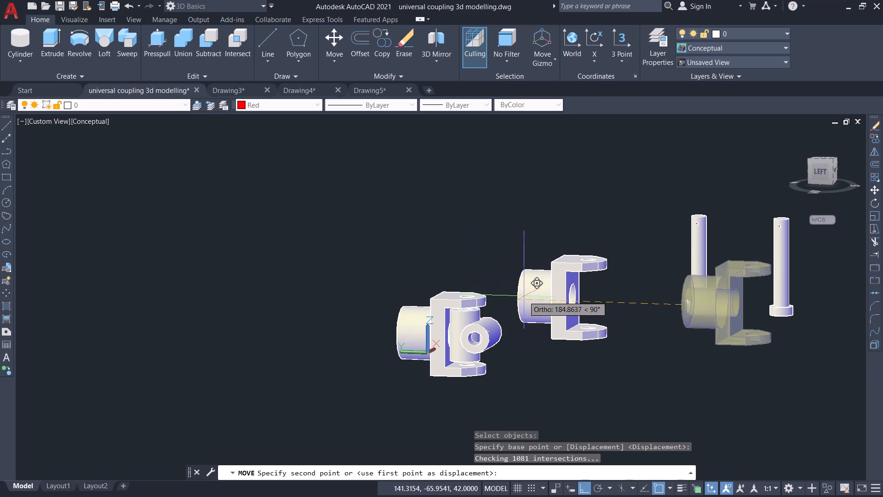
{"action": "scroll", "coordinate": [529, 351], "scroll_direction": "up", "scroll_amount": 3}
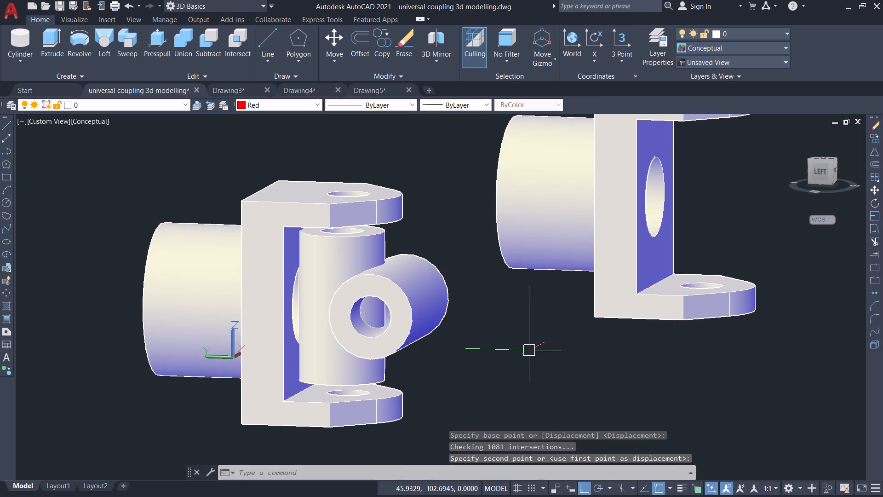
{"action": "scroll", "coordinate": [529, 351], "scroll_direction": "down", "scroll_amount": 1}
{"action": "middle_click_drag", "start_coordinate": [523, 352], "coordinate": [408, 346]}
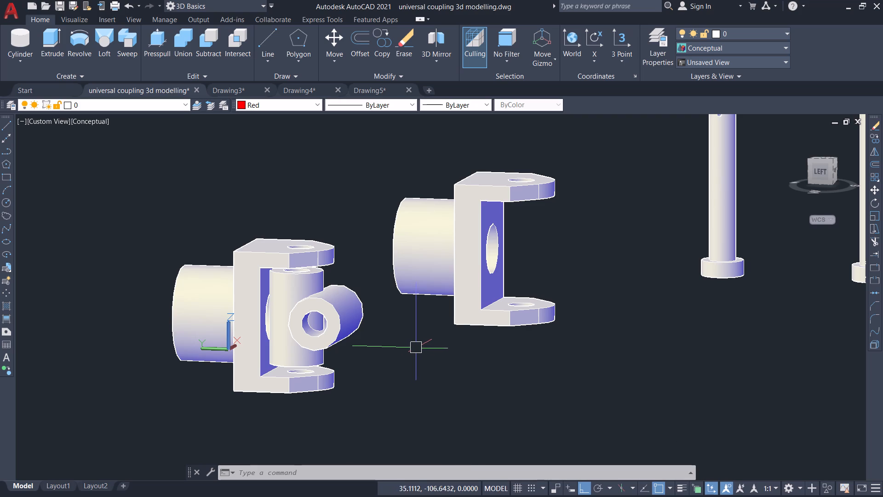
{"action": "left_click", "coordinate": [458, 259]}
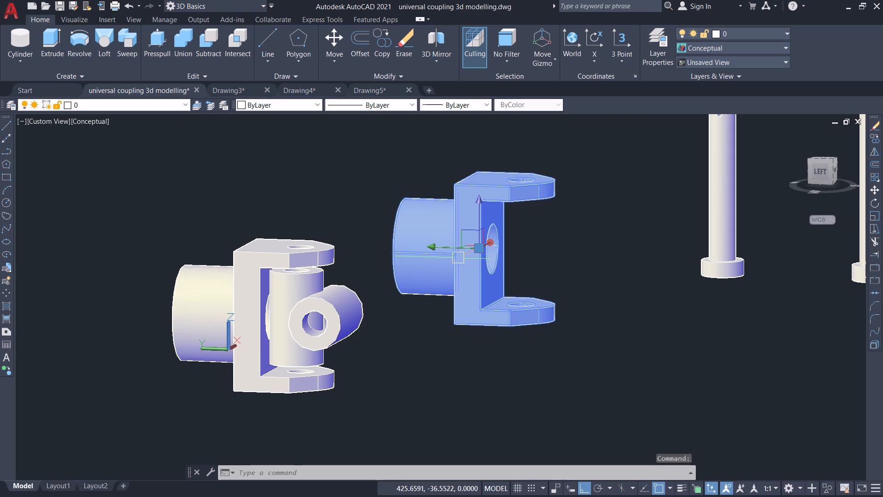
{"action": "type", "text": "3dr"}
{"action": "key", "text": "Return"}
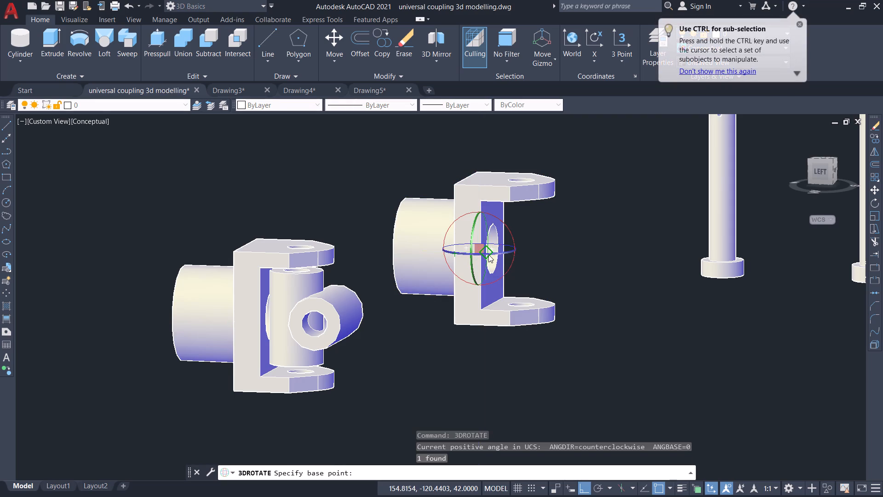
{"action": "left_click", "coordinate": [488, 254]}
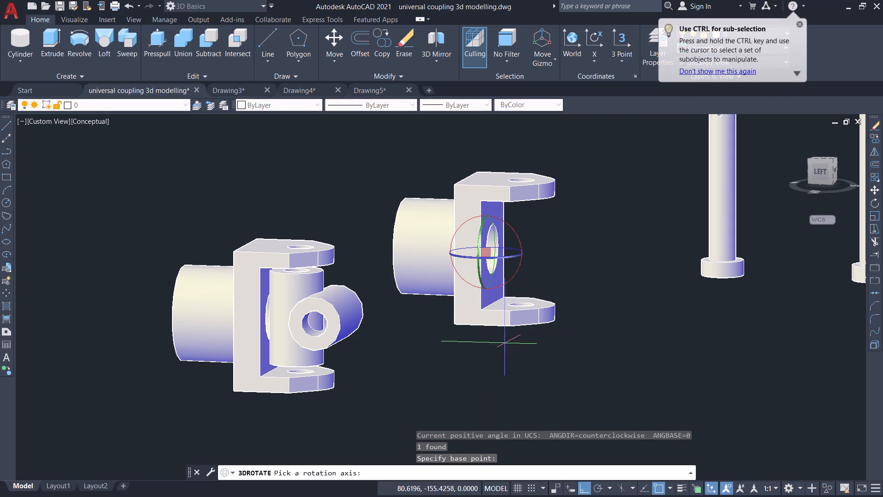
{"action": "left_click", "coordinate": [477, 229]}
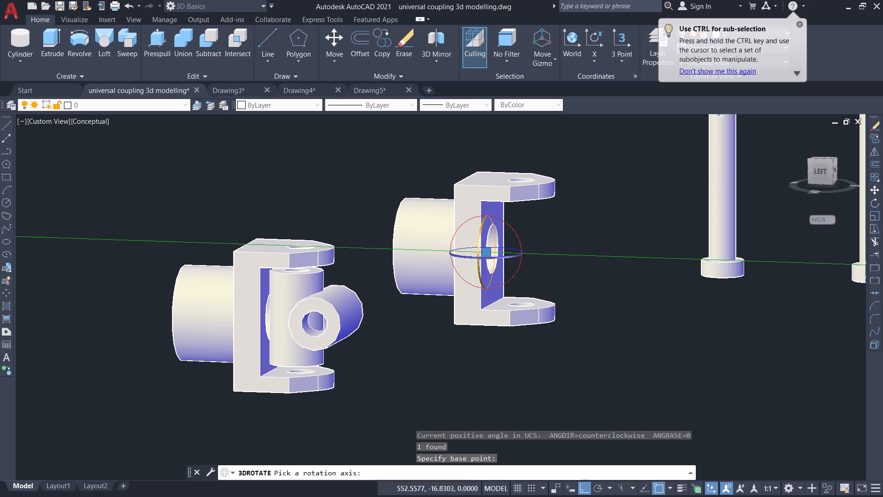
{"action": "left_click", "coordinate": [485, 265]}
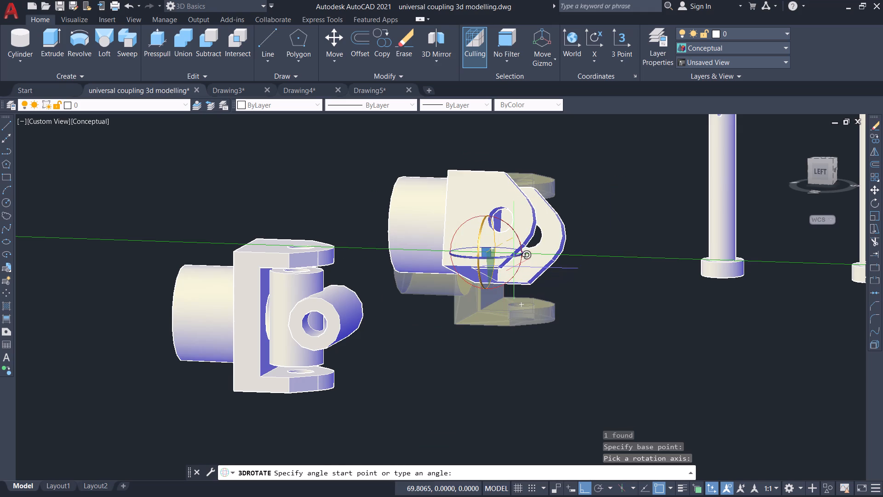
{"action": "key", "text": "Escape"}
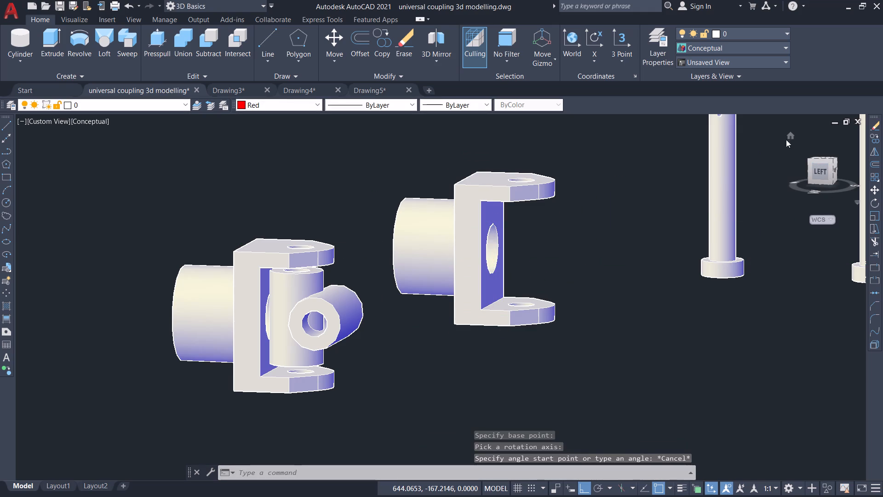
Rotate the second fork a quarter turn about the Y axis with 3D Rotate, placing its two lugs side by side horizontally.
{"action": "left_click", "coordinate": [792, 138]}
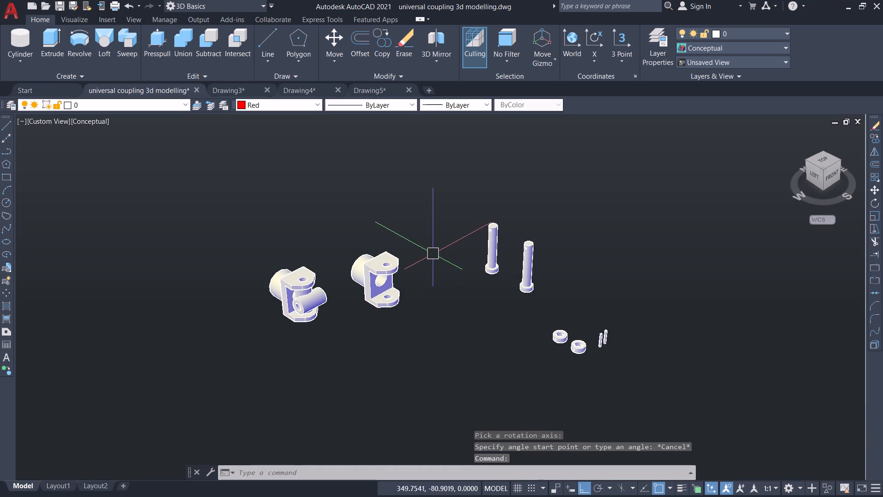
{"action": "scroll", "coordinate": [412, 275], "scroll_direction": "down", "scroll_amount": 1}
{"action": "scroll", "coordinate": [411, 277], "scroll_direction": "up", "scroll_amount": 4}
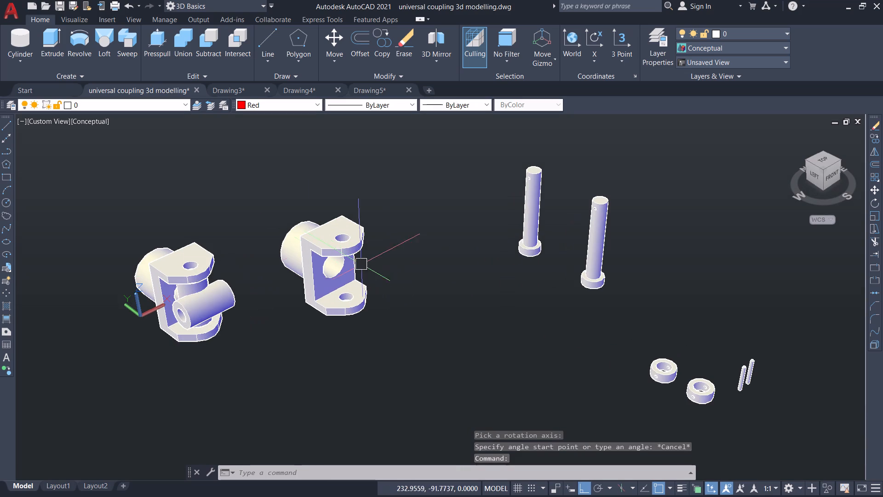
{"action": "scroll", "coordinate": [297, 233], "scroll_direction": "up", "scroll_amount": 1}
{"action": "left_click", "coordinate": [322, 236]}
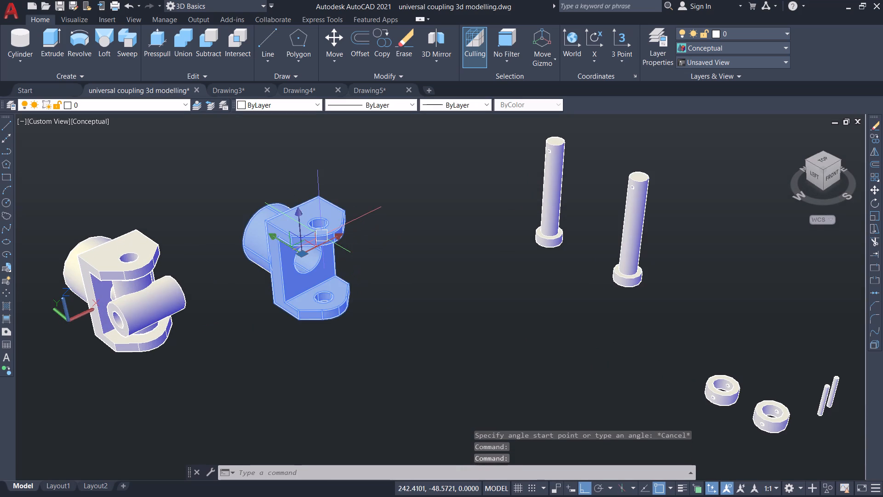
{"action": "type", "text": "3dr"}
{"action": "key", "text": "Return"}
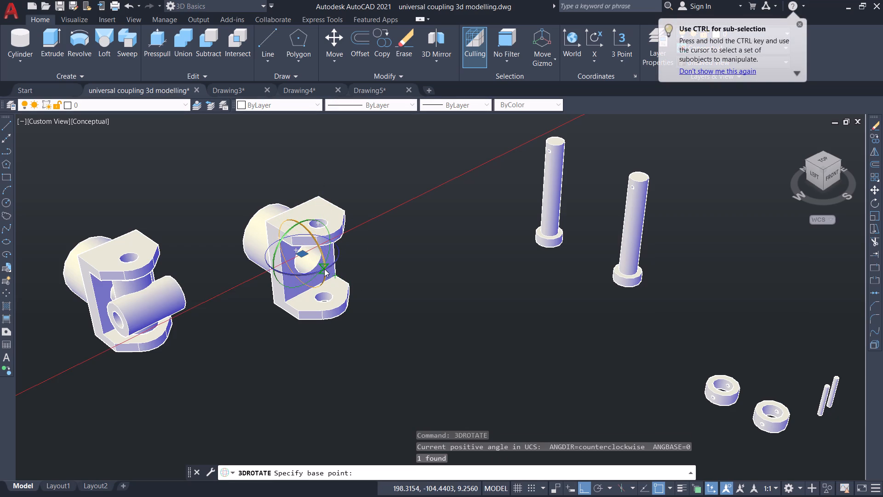
{"action": "left_click", "coordinate": [281, 239]}
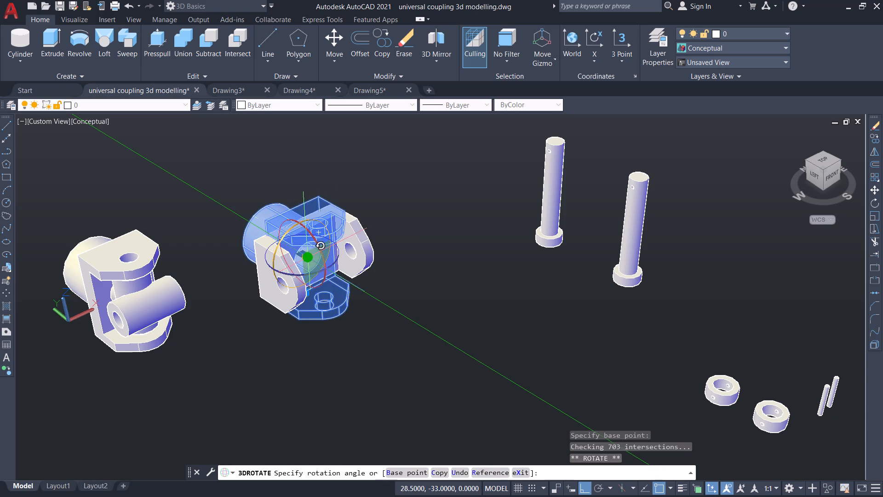
{"action": "left_click", "coordinate": [304, 259]}
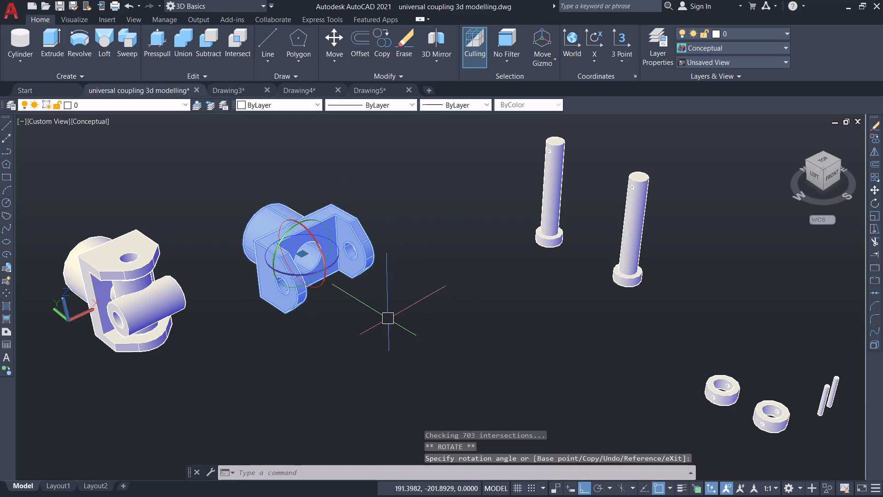
Rotate the second fork a half turn about the X axis, pointing its lugs in the opposite direction to the first fork's.
{"action": "left_click", "coordinate": [322, 251]}
{"action": "left_click", "coordinate": [340, 291]}
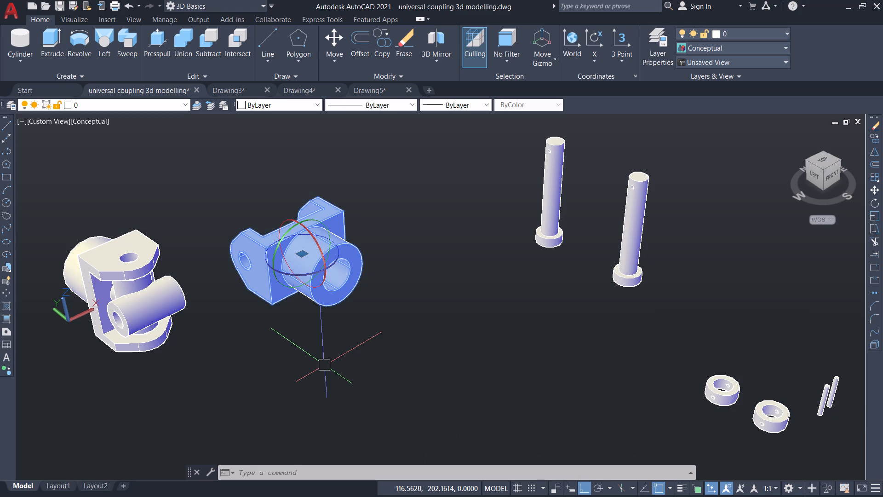
Switch the viewport's visual style to 2D Wireframe.
{"action": "key", "text": "Escape"}
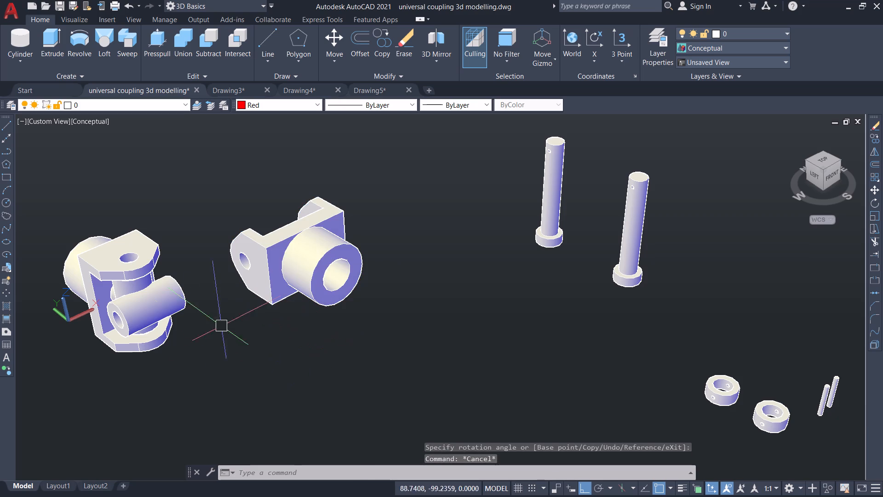
{"action": "middle_click_drag", "start_coordinate": [206, 355], "coordinate": [275, 341]}
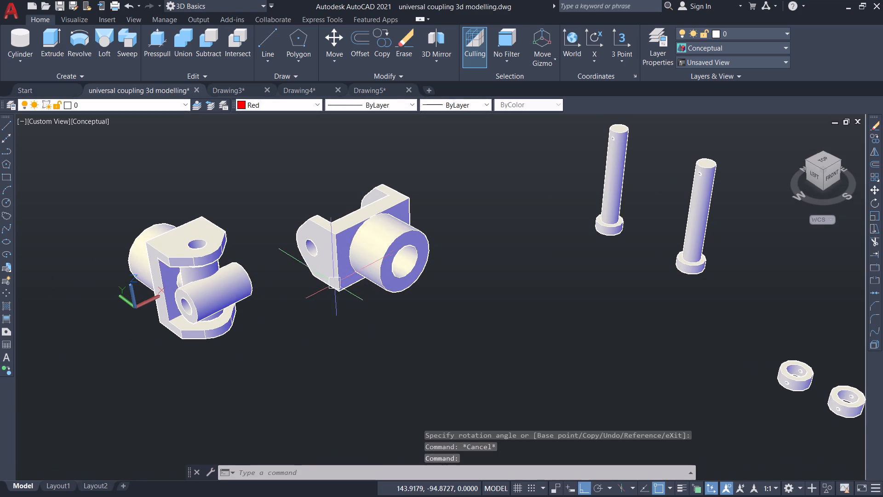
{"action": "middle_click_drag", "start_coordinate": [292, 359], "coordinate": [295, 325], "text": "shift"}
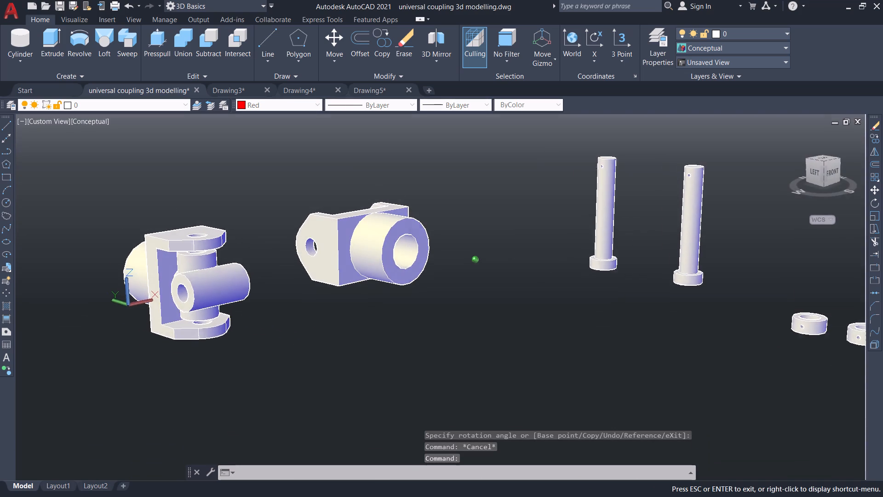
{"action": "middle_click_drag", "start_coordinate": [295, 325], "coordinate": [296, 332], "text": "shift"}
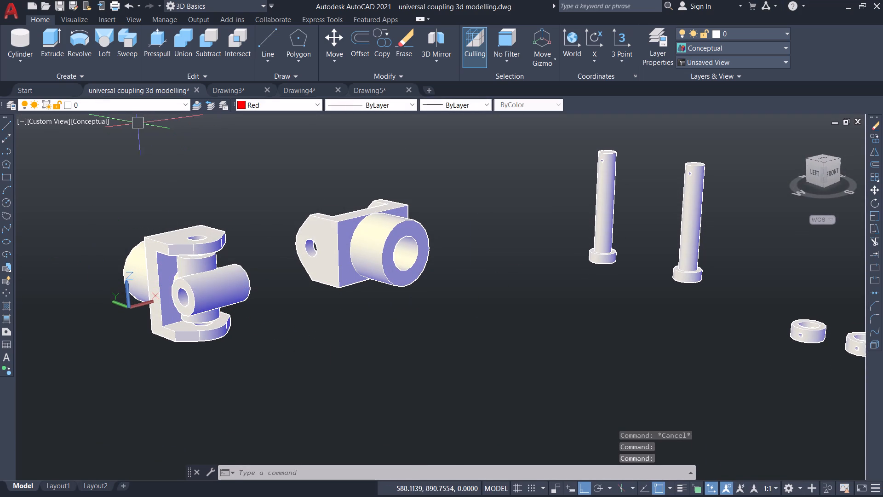
{"action": "left_click", "coordinate": [91, 122]}
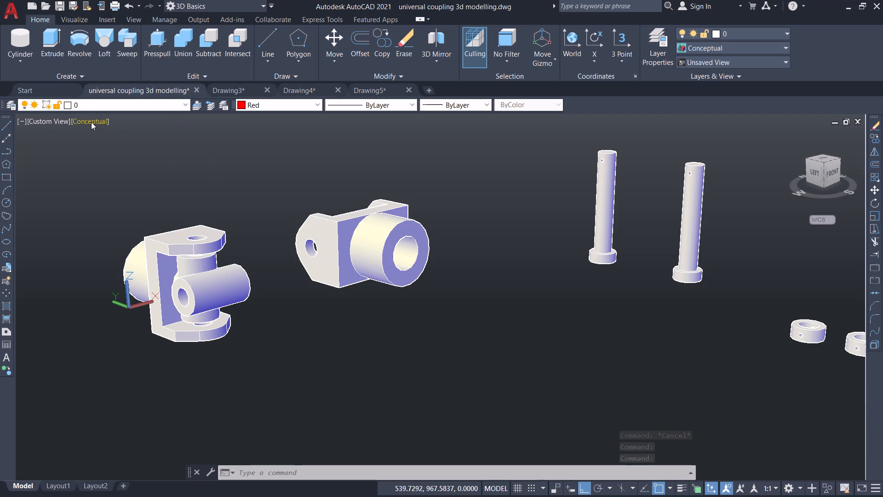
{"action": "left_click", "coordinate": [131, 149]}
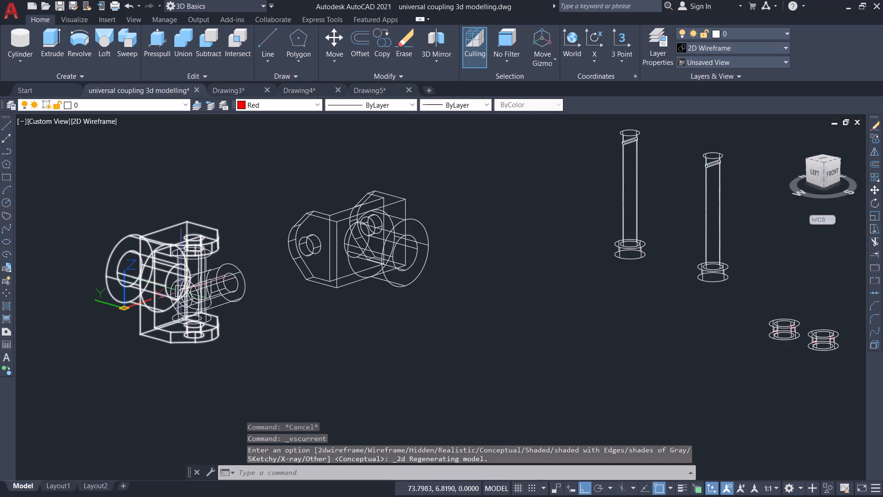
Draw a 28-unit construction line along the X axis from the end-hole centre of the cross piece's horizontal cylinder towards its middle.
{"action": "scroll", "coordinate": [183, 295], "scroll_direction": "up", "scroll_amount": 4}
{"action": "scroll", "coordinate": [204, 318], "scroll_direction": "down", "scroll_amount": 1}
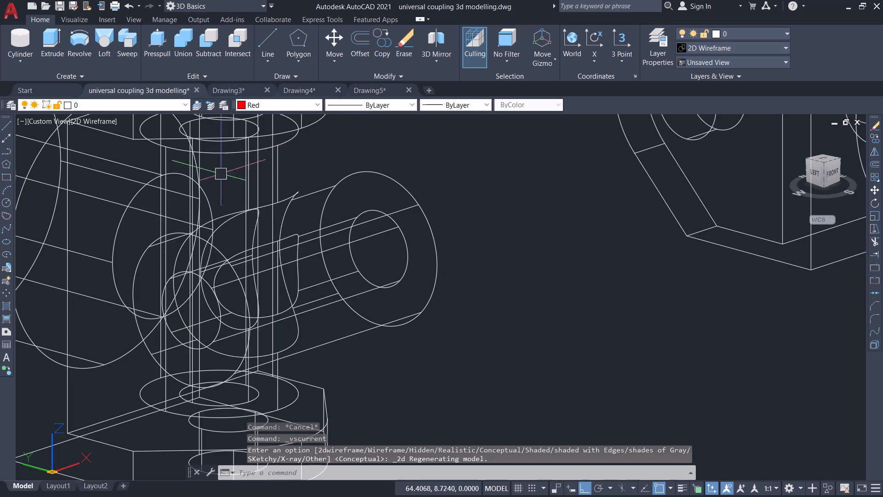
{"action": "left_click", "coordinate": [8, 124]}
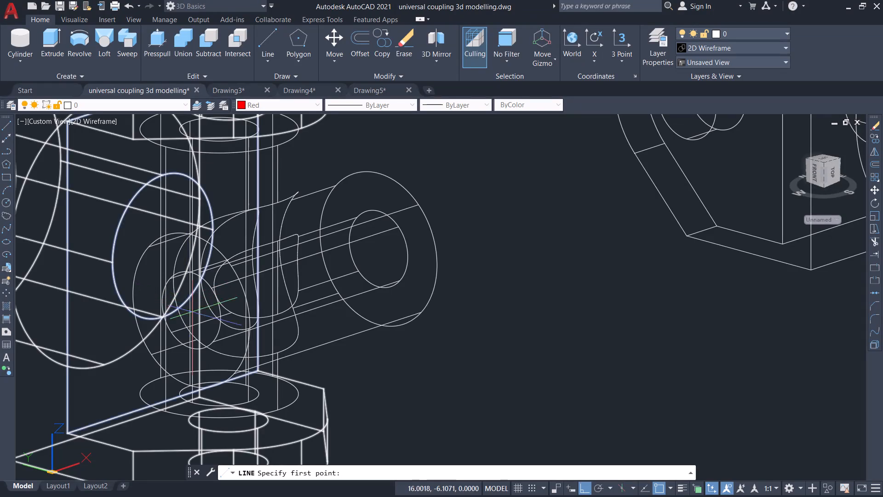
{"action": "left_click", "coordinate": [378, 252]}
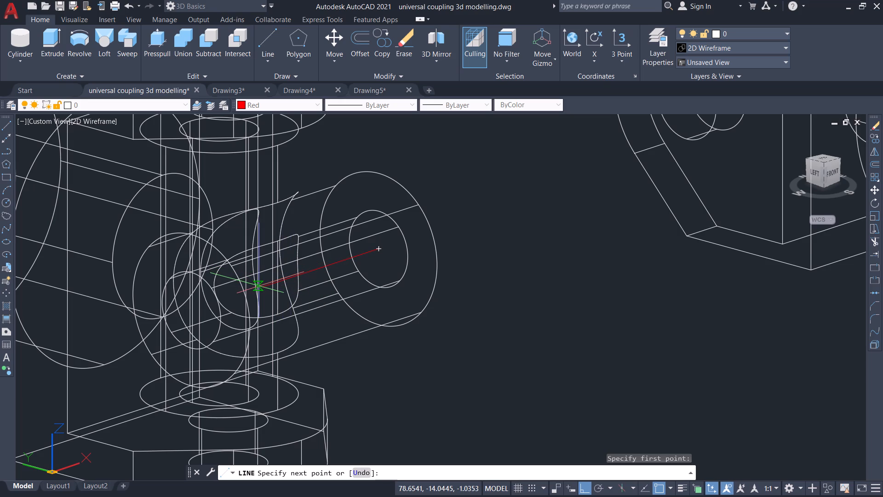
{"action": "type", "text": "28"}
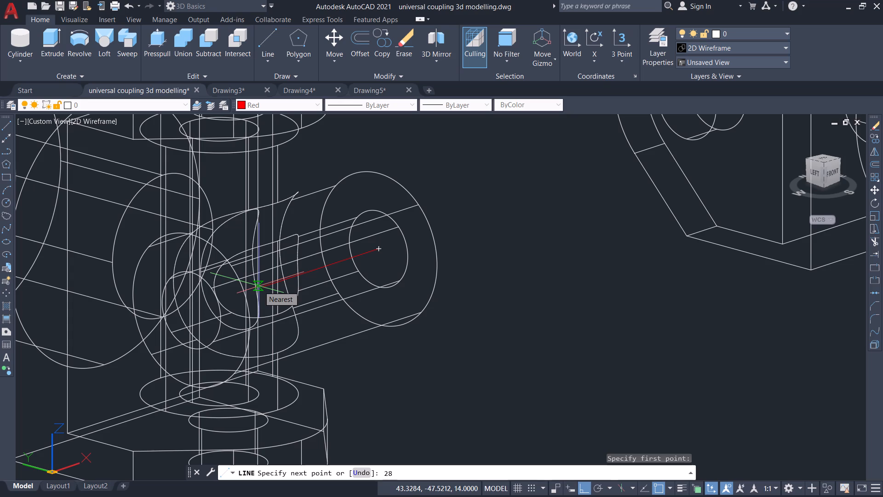
{"action": "key", "text": "Return"}
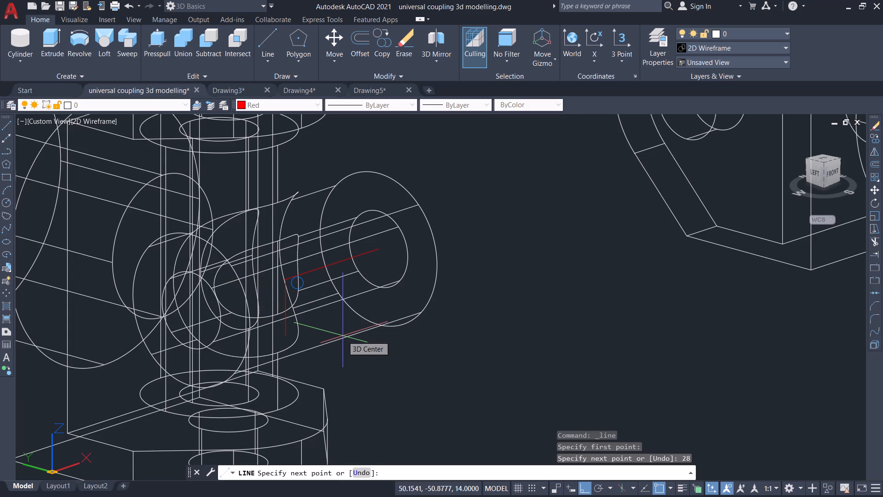
{"action": "key", "text": "Escape"}
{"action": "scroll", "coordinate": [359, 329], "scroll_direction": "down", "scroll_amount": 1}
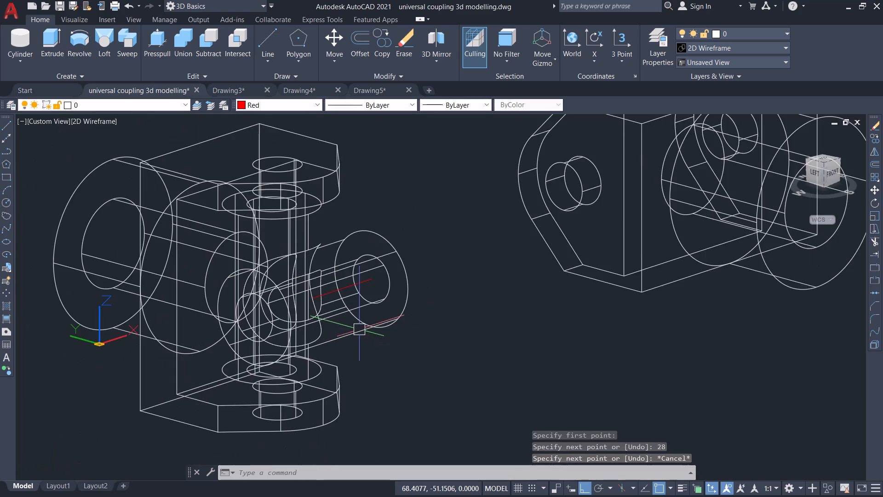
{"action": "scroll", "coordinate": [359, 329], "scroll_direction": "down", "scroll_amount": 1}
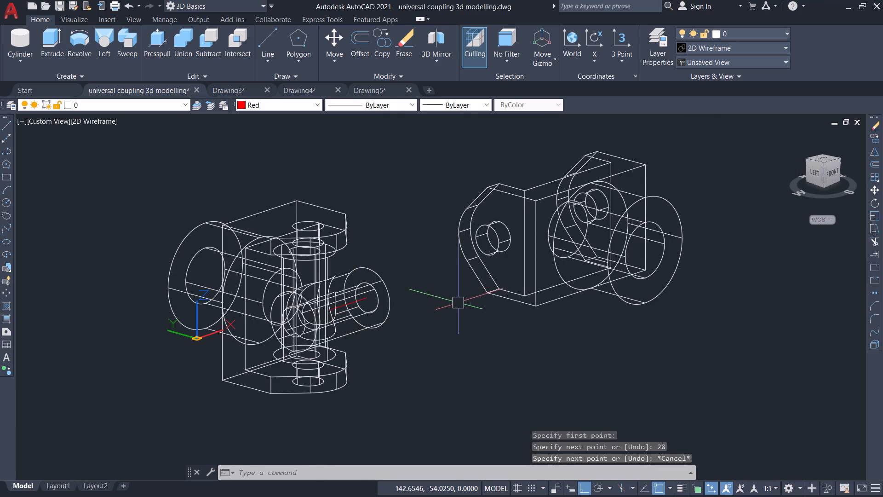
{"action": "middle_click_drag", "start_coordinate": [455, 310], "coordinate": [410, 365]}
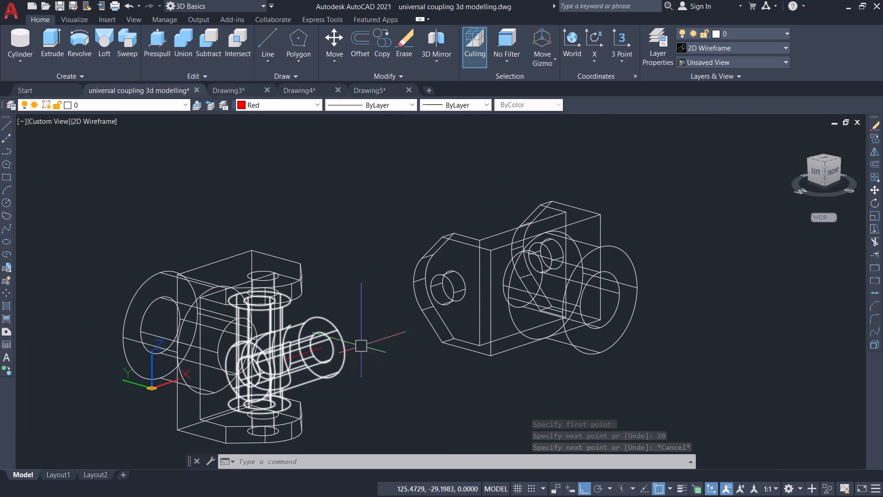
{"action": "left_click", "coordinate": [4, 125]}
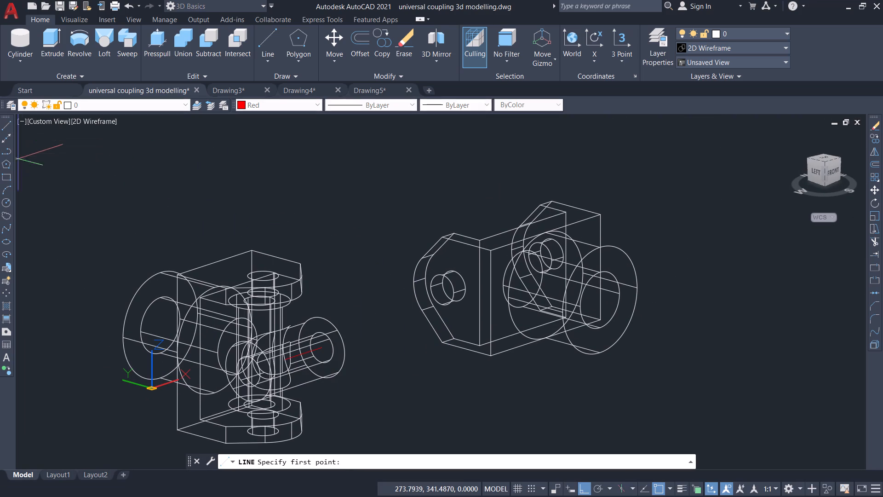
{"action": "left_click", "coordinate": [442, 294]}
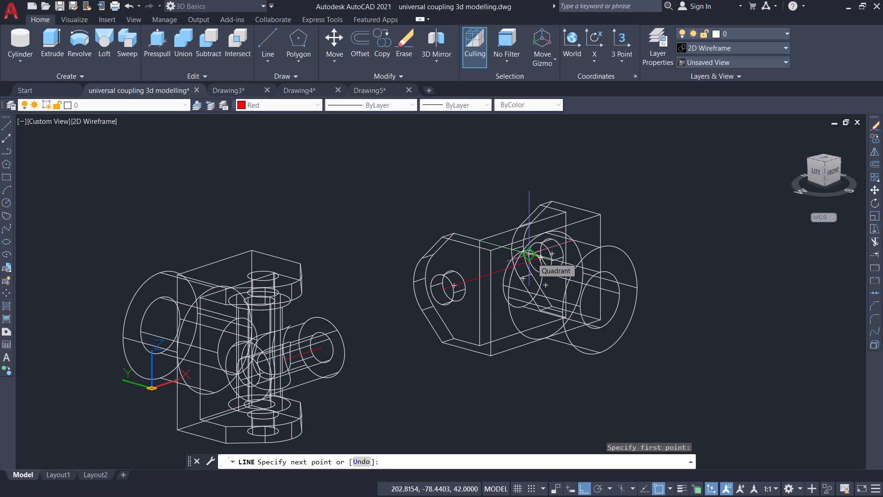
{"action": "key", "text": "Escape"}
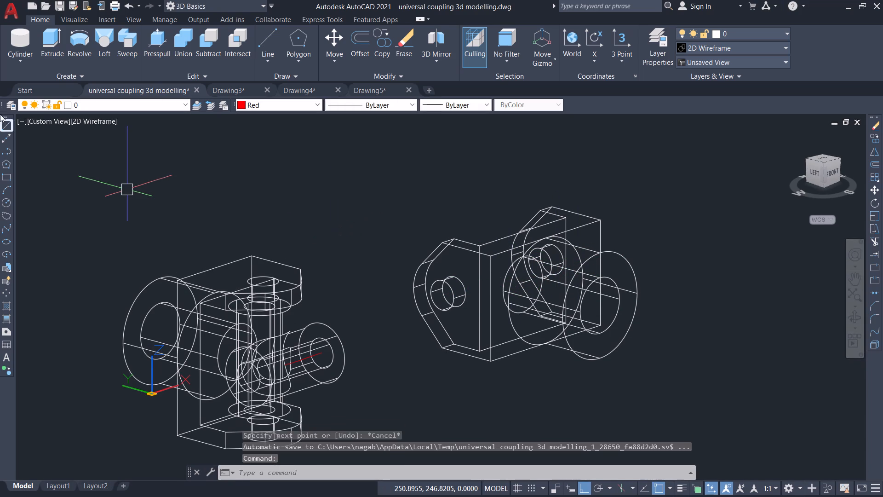
Draw a 42-unit construction line along the X axis from the outer hole centre of the second fork's near lug towards the other lug.
{"action": "left_click", "coordinate": [5, 125]}
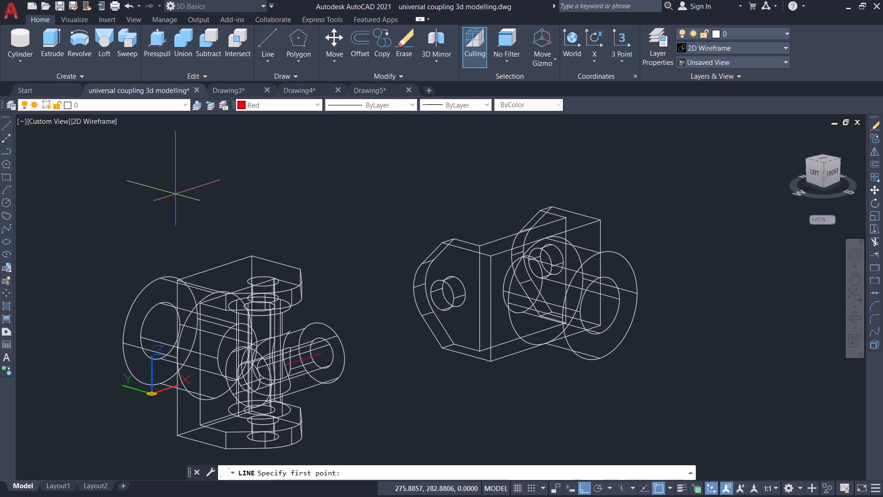
{"action": "left_click", "coordinate": [439, 295]}
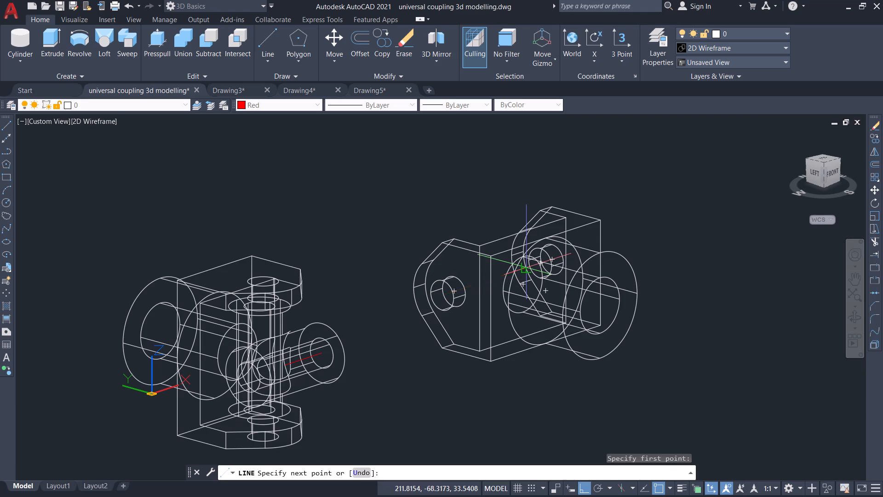
{"action": "type", "text": "42"}
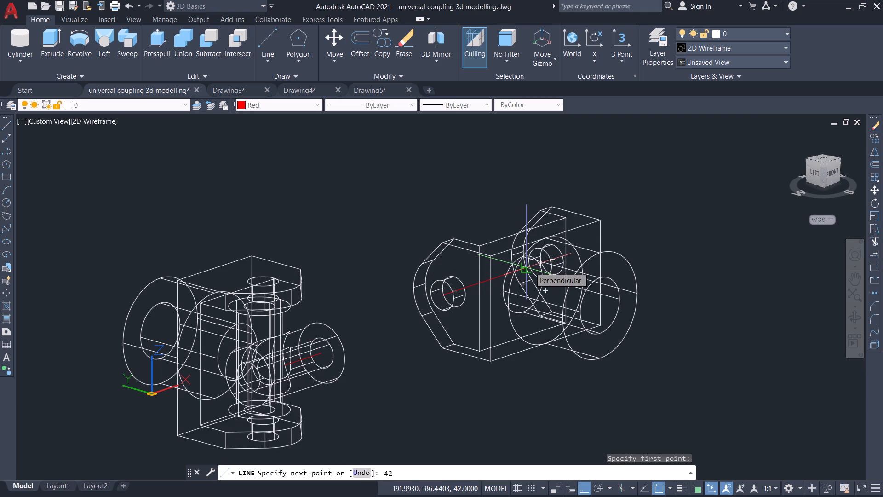
{"action": "key", "text": "Return"}
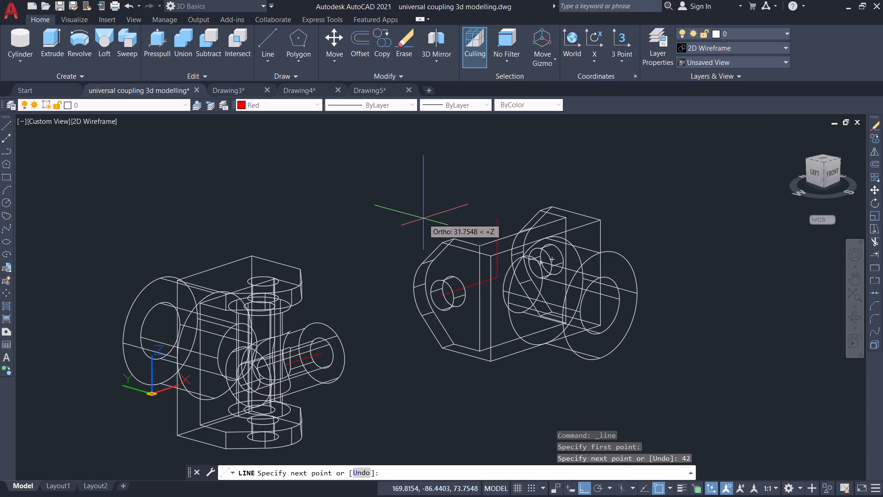
{"action": "key", "text": "Escape"}
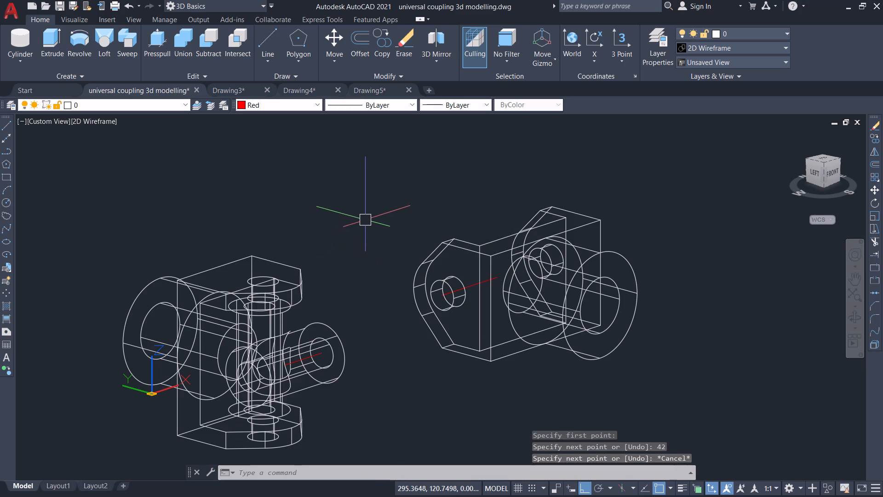
Move the second fork from the inner end of its 42-unit line to the outer end of the cross piece's 28-unit line.
{"action": "key", "text": "m"}
{"action": "key", "text": "Return"}
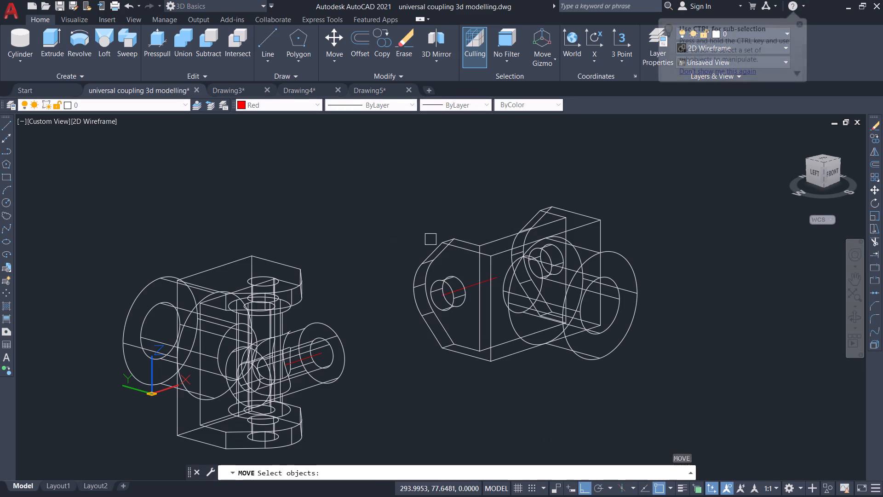
{"action": "left_click", "coordinate": [456, 251]}
{"action": "key", "text": "Return"}
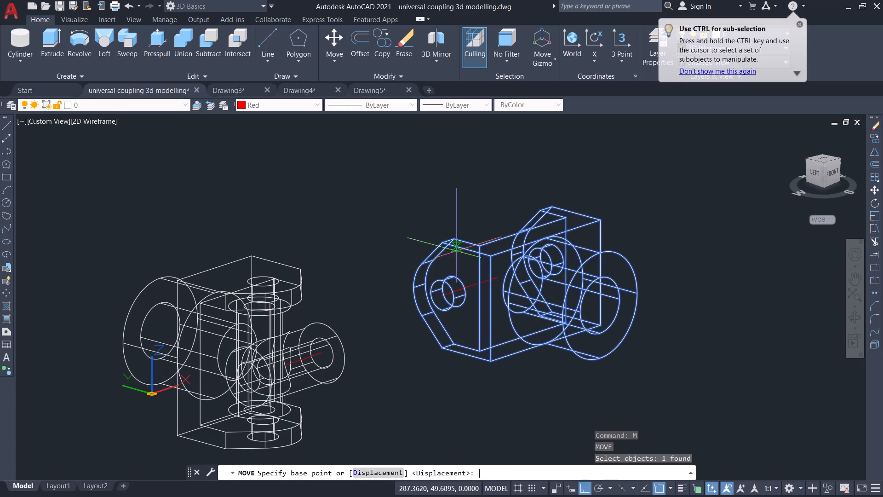
{"action": "left_click", "coordinate": [498, 280]}
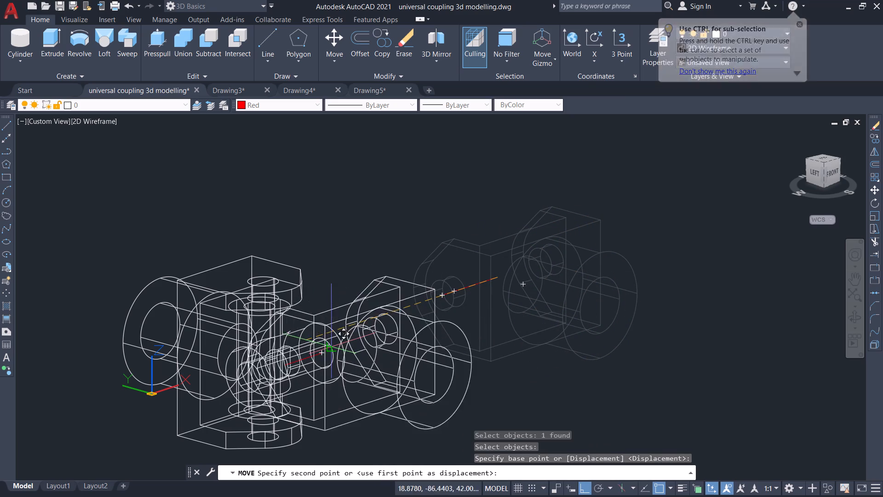
{"action": "scroll", "coordinate": [326, 355], "scroll_direction": "up", "scroll_amount": 3}
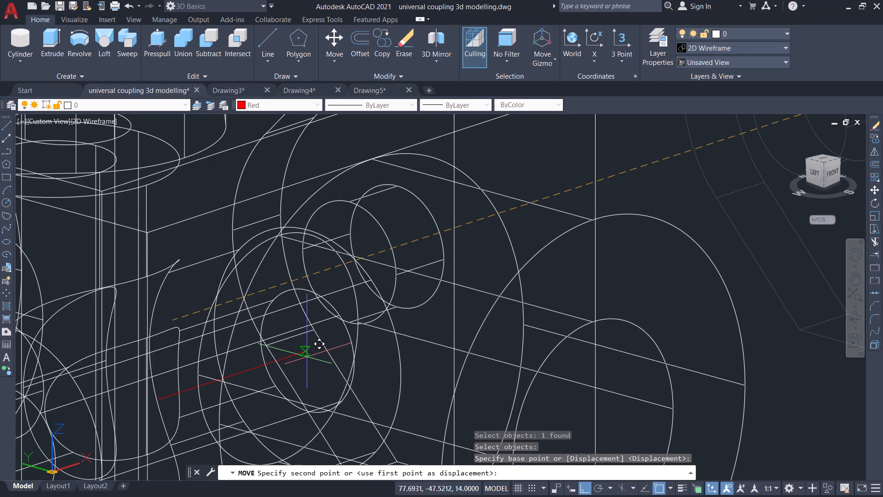
{"action": "left_click", "coordinate": [306, 354]}
{"action": "scroll", "coordinate": [354, 349], "scroll_direction": "down", "scroll_amount": 3}
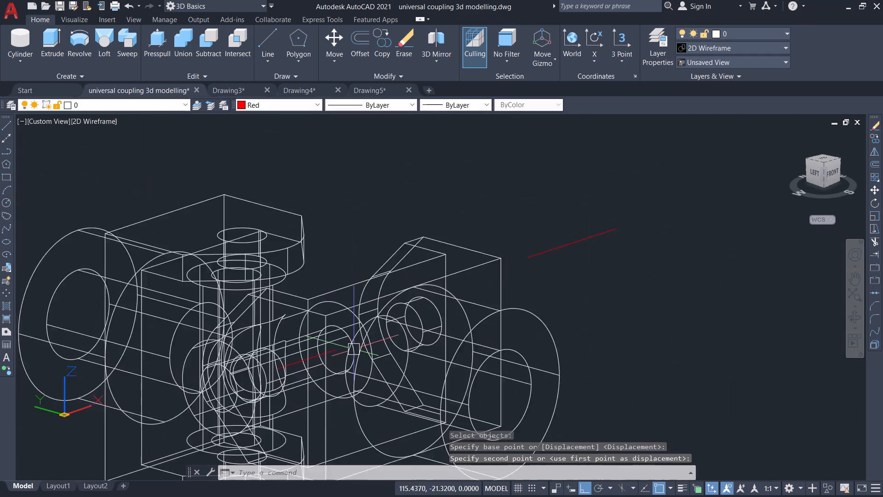
{"action": "scroll", "coordinate": [355, 344], "scroll_direction": "down", "scroll_amount": 1}
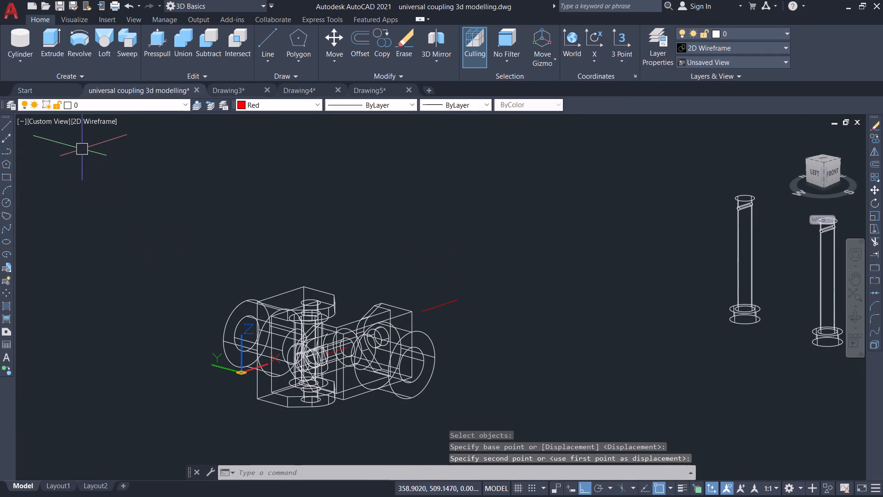
Set the viewport's visual style back to Conceptual.
{"action": "left_click", "coordinate": [97, 125]}
{"action": "left_click", "coordinate": [123, 162]}
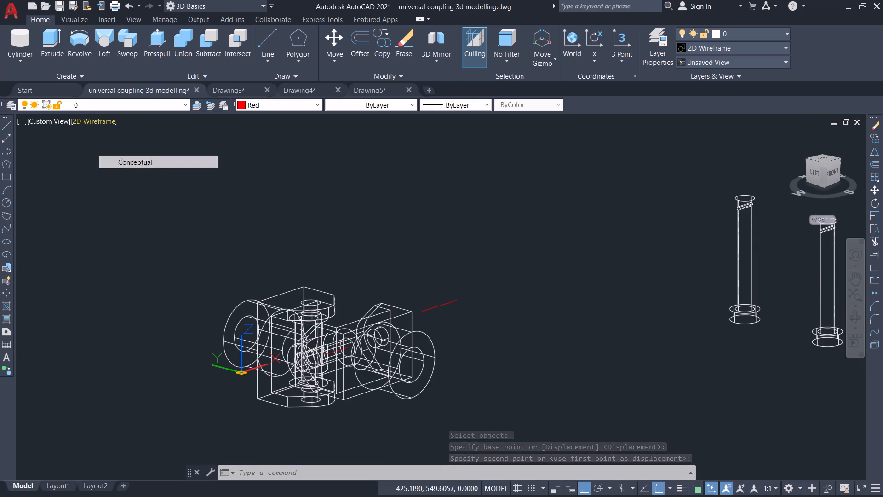
Erase the leftover red construction line beside the second fork.
{"action": "scroll", "coordinate": [394, 418], "scroll_direction": "down", "scroll_amount": 2}
{"action": "scroll", "coordinate": [378, 413], "scroll_direction": "up", "scroll_amount": 5}
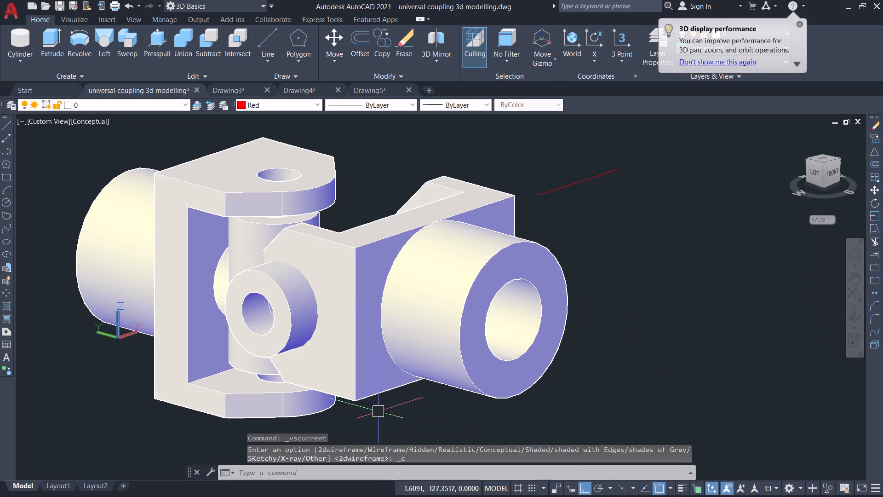
{"action": "scroll", "coordinate": [411, 393], "scroll_direction": "up", "scroll_amount": 1}
{"action": "scroll", "coordinate": [563, 277], "scroll_direction": "down", "scroll_amount": 1}
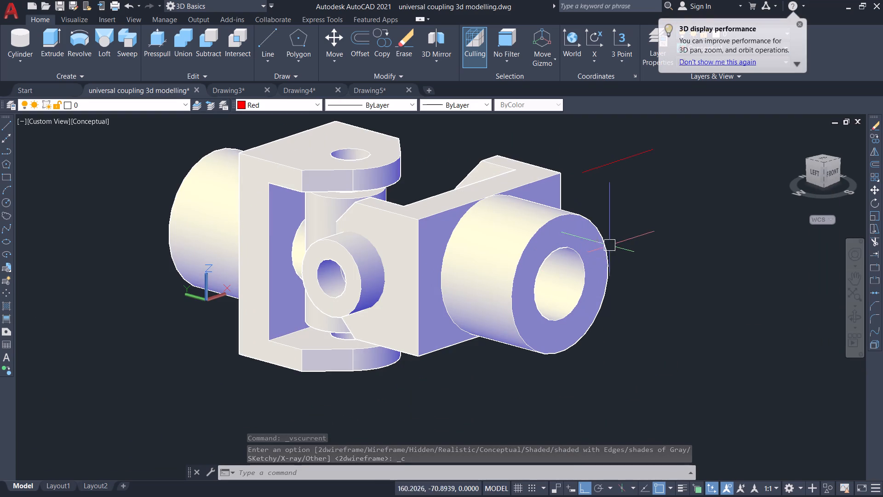
{"action": "middle_click_drag", "start_coordinate": [632, 233], "coordinate": [568, 300], "text": "shift"}
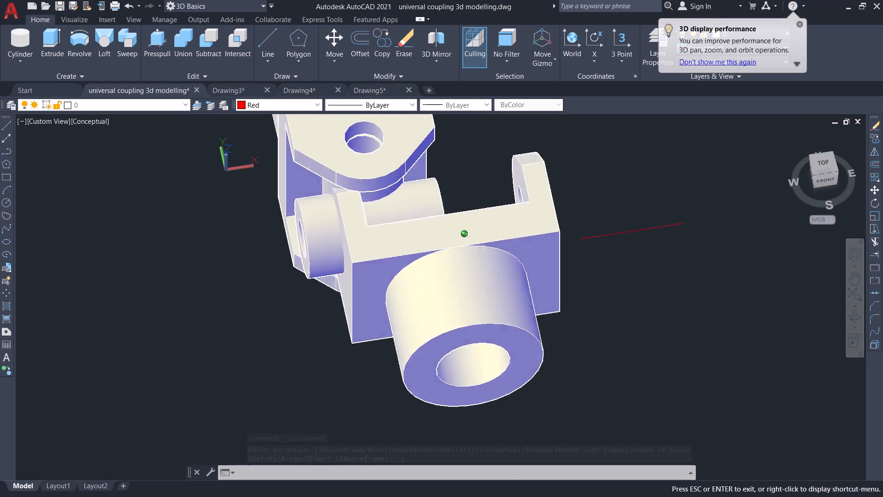
{"action": "middle_click_drag", "start_coordinate": [568, 300], "coordinate": [571, 308], "text": "shift"}
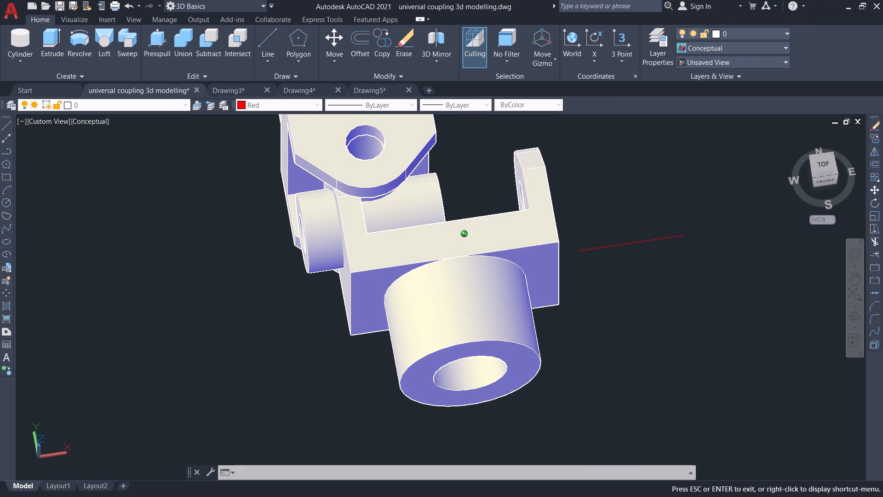
{"action": "middle_click_drag", "start_coordinate": [571, 308], "coordinate": [571, 308], "text": "shift"}
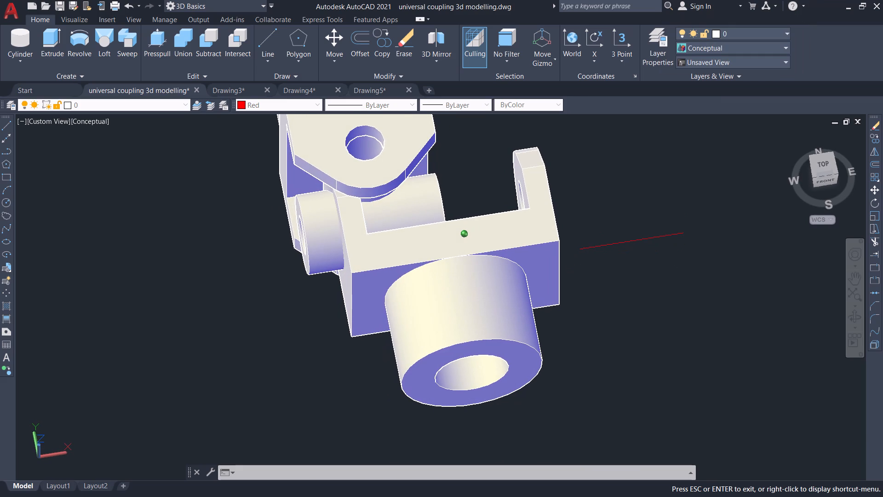
{"action": "middle_click_drag", "start_coordinate": [571, 308], "coordinate": [562, 312], "text": "shift"}
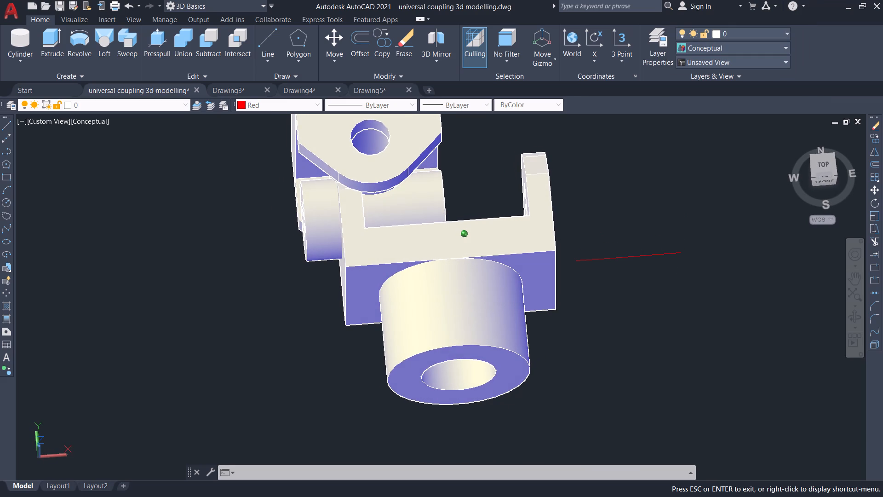
{"action": "middle_click_drag", "start_coordinate": [562, 312], "coordinate": [568, 312], "text": "shift"}
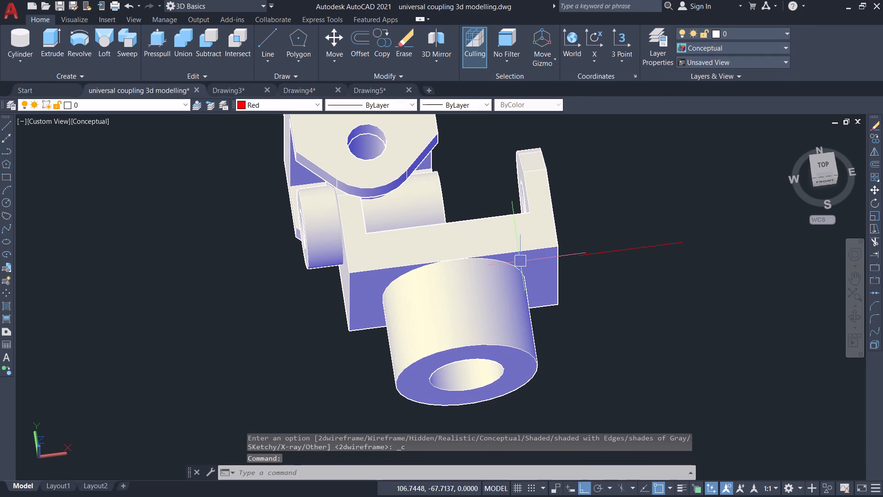
{"action": "left_click", "coordinate": [604, 256]}
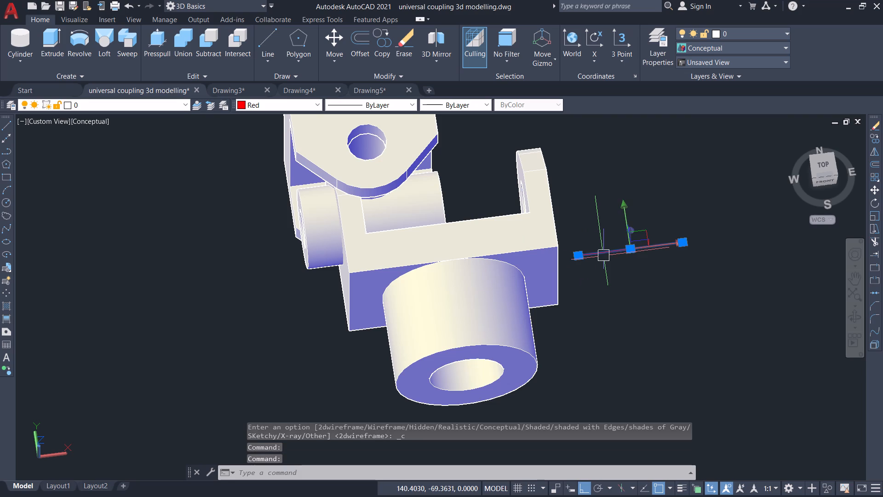
{"action": "key", "text": "Delete"}
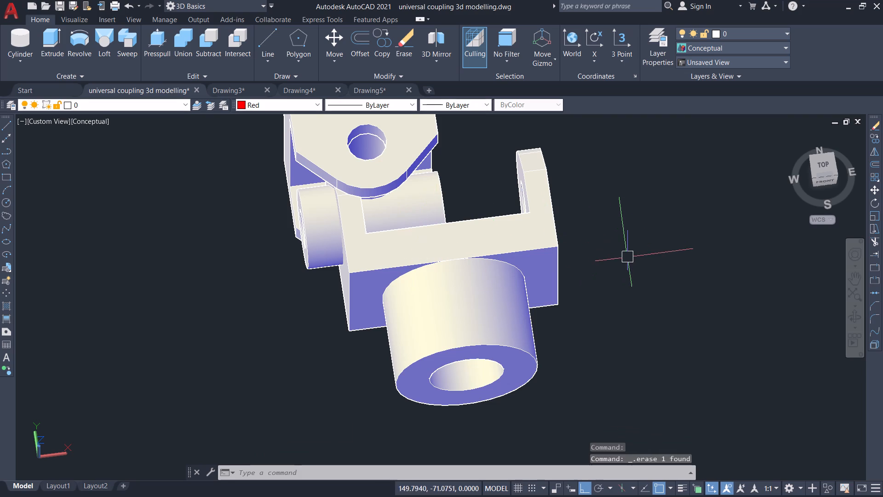
Move the second fork from the far end centre of the cross piece's horizontal cylinder to the centre point of the vertical cylinder.
{"action": "key", "text": "m"}
{"action": "key", "text": "Return"}
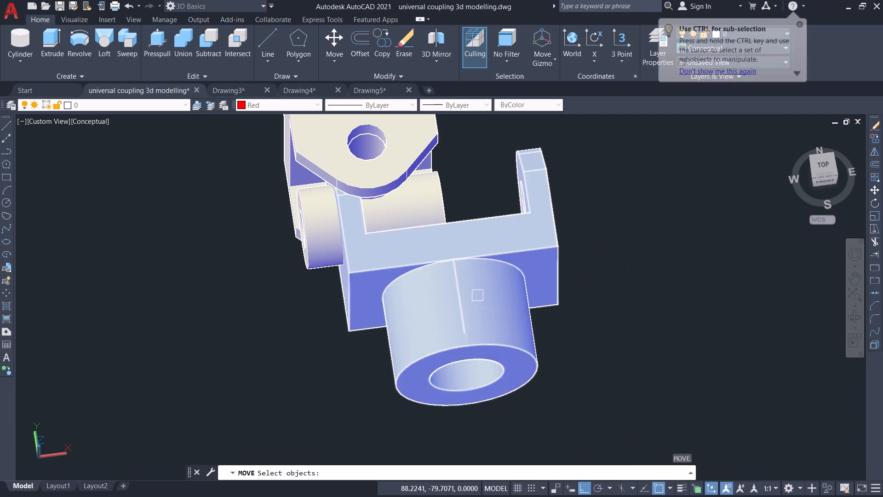
{"action": "left_click", "coordinate": [478, 296]}
{"action": "key", "text": "Return"}
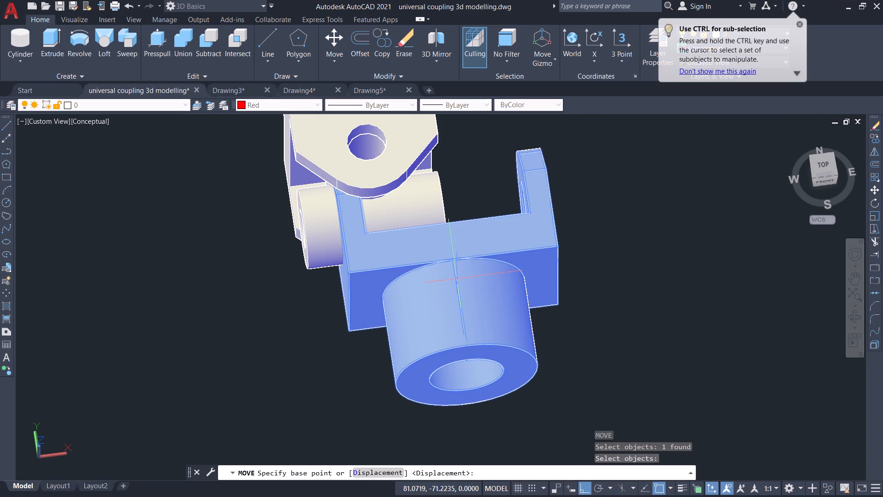
{"action": "left_click", "coordinate": [446, 213]}
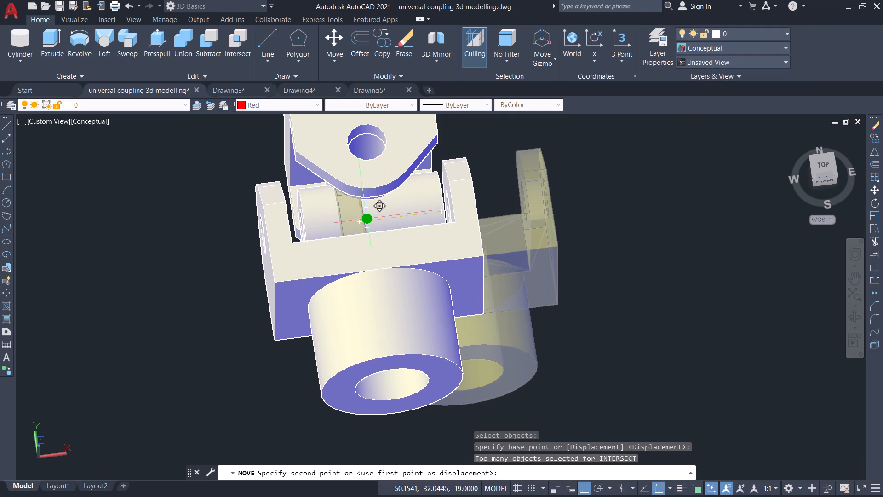
{"action": "left_click", "coordinate": [366, 215]}
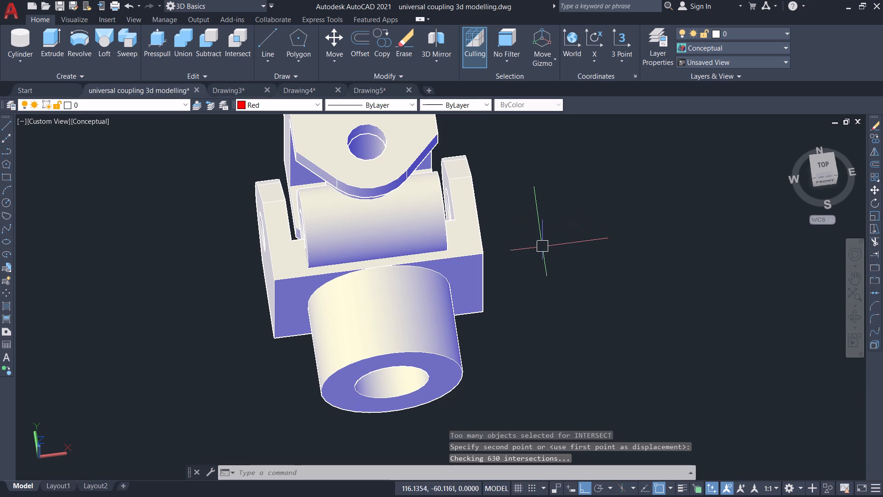
Move the second fork straight up along the Z axis from its near lug's hole centre to about the horizontal cylinder's height.
{"action": "middle_click_drag", "start_coordinate": [544, 249], "coordinate": [564, 261]}
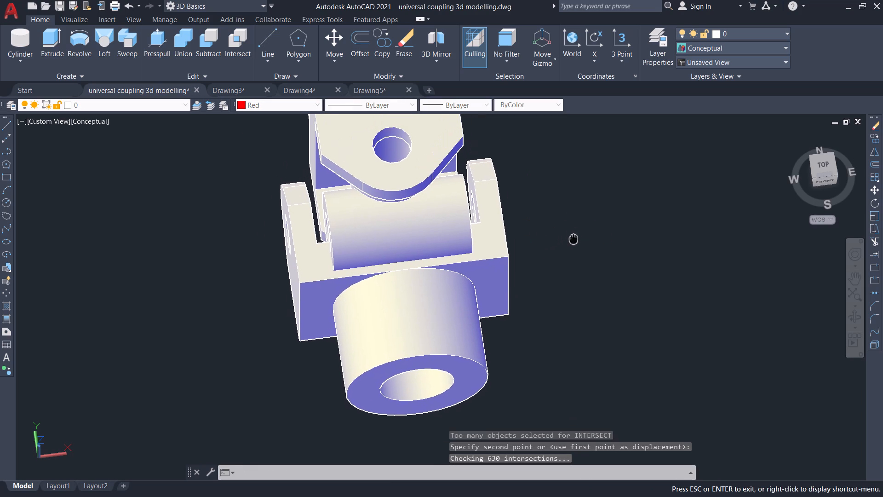
{"action": "middle_click_drag", "start_coordinate": [564, 261], "coordinate": [517, 343]}
{"action": "middle_click_drag", "start_coordinate": [510, 364], "coordinate": [513, 356]}
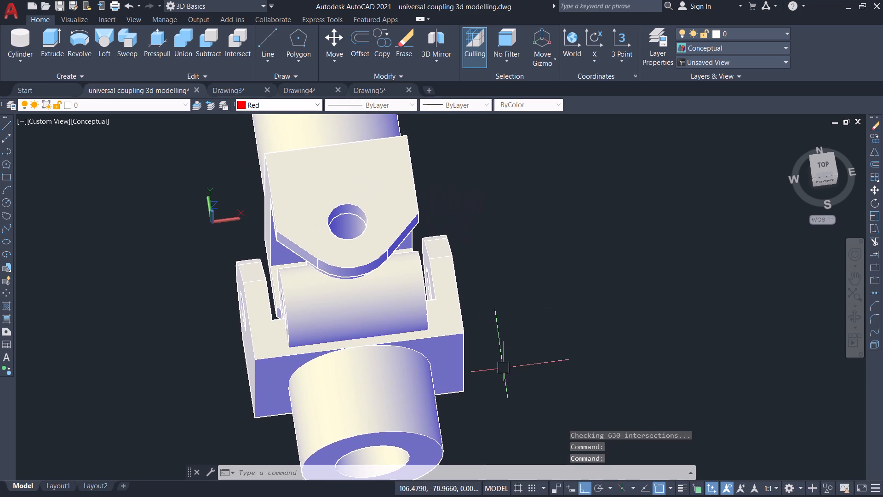
{"action": "scroll", "coordinate": [509, 348], "scroll_direction": "up", "scroll_amount": 2}
{"action": "scroll", "coordinate": [510, 347], "scroll_direction": "down", "scroll_amount": 2}
{"action": "middle_click_drag", "start_coordinate": [510, 347], "coordinate": [534, 304]}
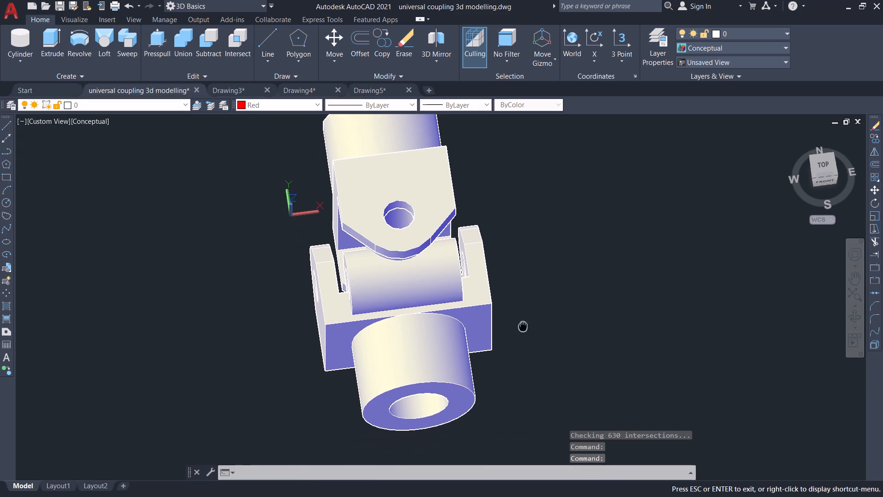
{"action": "middle_click_drag", "start_coordinate": [534, 304], "coordinate": [488, 355]}
{"action": "scroll", "coordinate": [232, 315], "scroll_direction": "up", "scroll_amount": 1}
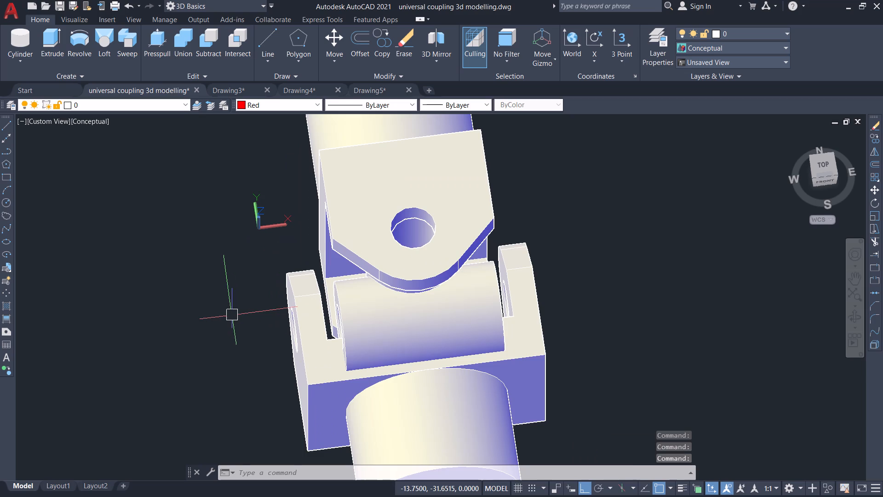
{"action": "scroll", "coordinate": [230, 319], "scroll_direction": "up", "scroll_amount": 1}
{"action": "scroll", "coordinate": [230, 319], "scroll_direction": "down", "scroll_amount": 2}
{"action": "middle_click_drag", "start_coordinate": [230, 319], "coordinate": [274, 310], "text": "shift"}
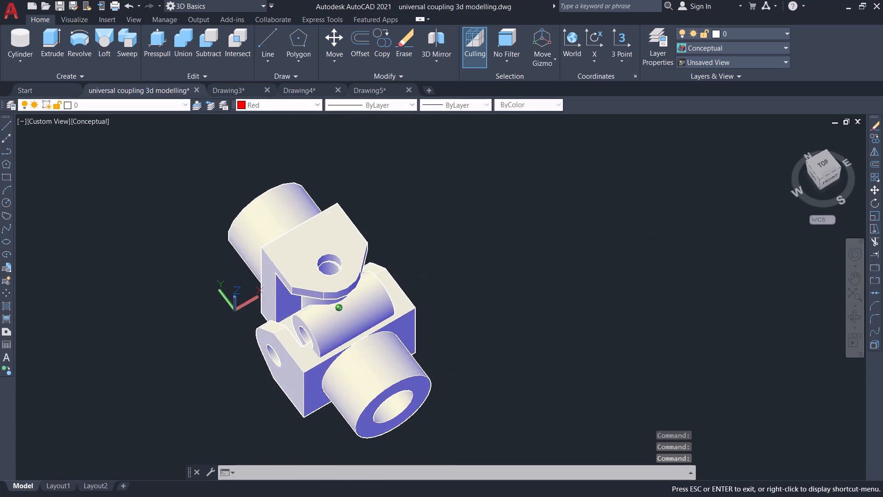
{"action": "middle_click_drag", "start_coordinate": [274, 310], "coordinate": [293, 243], "text": "shift"}
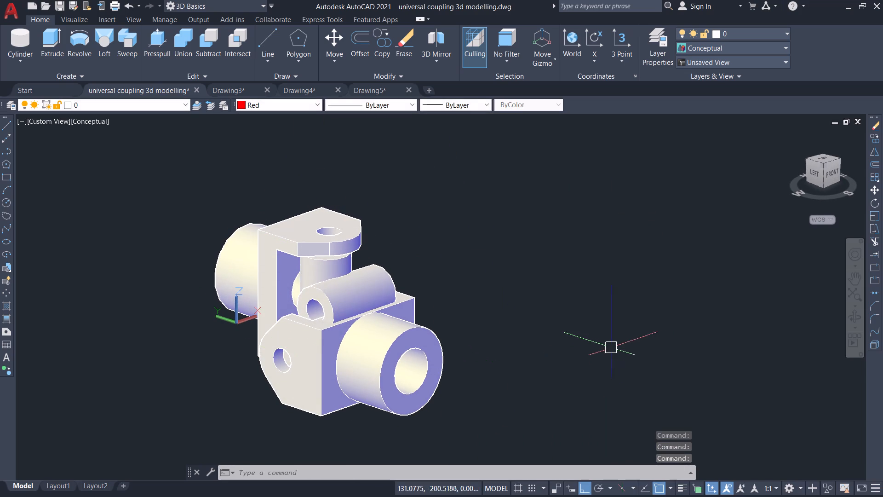
{"action": "key", "text": "m"}
{"action": "key", "text": "Return"}
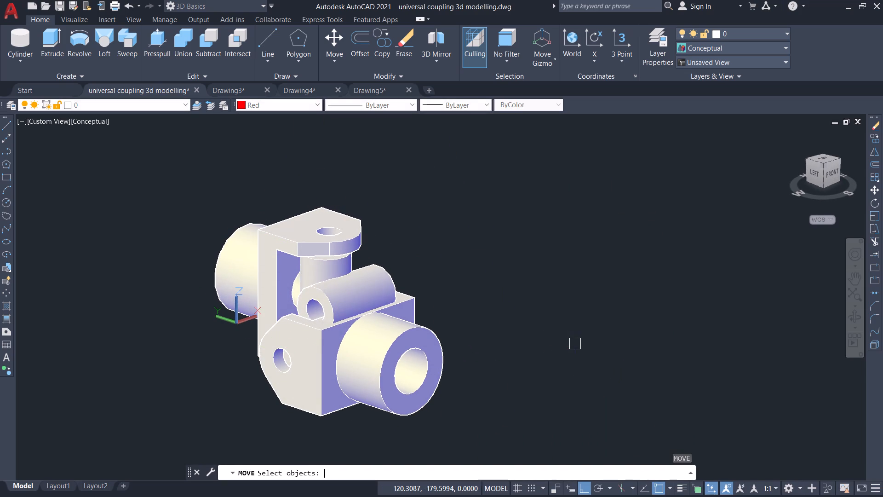
{"action": "left_click", "coordinate": [383, 375]}
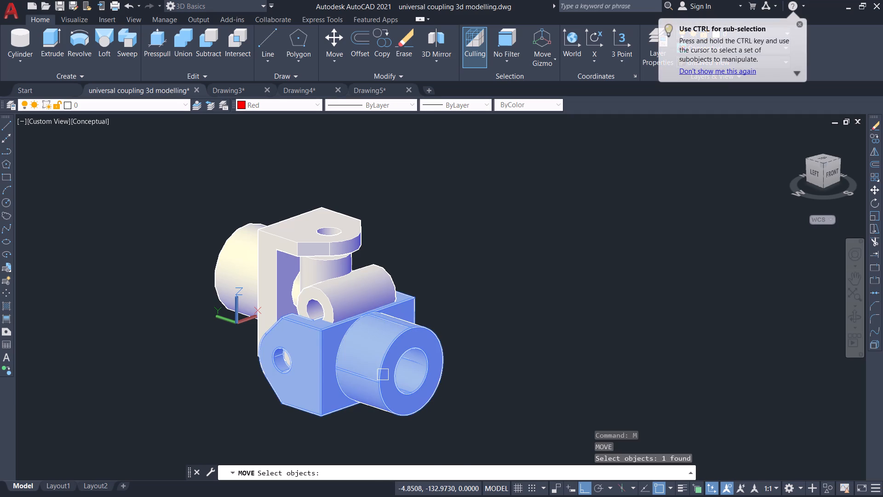
{"action": "key", "text": "Return"}
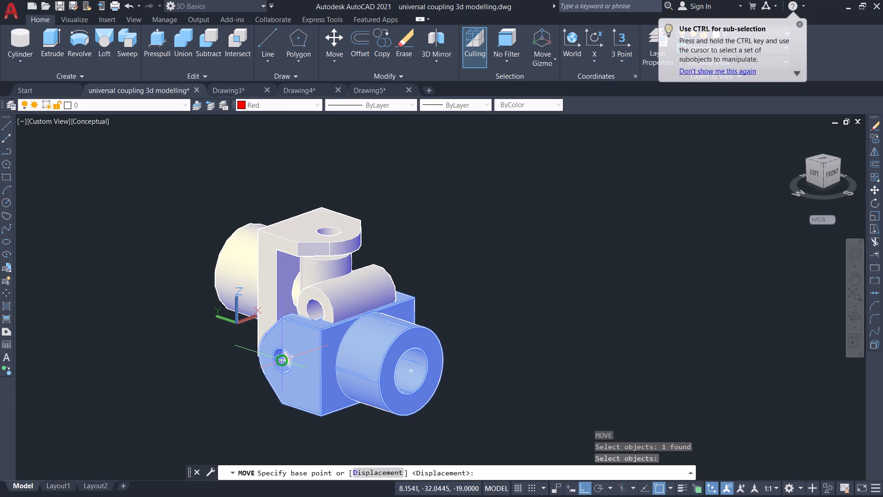
{"action": "left_click", "coordinate": [284, 361]}
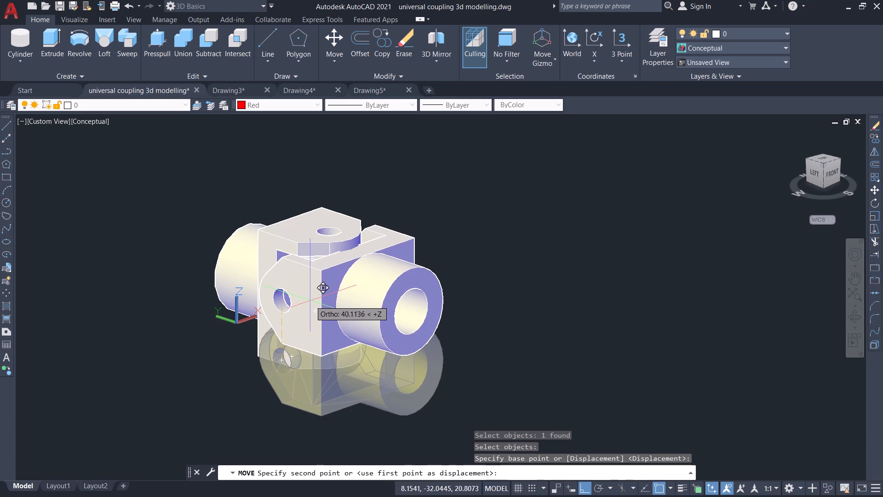
{"action": "left_click", "coordinate": [309, 305]}
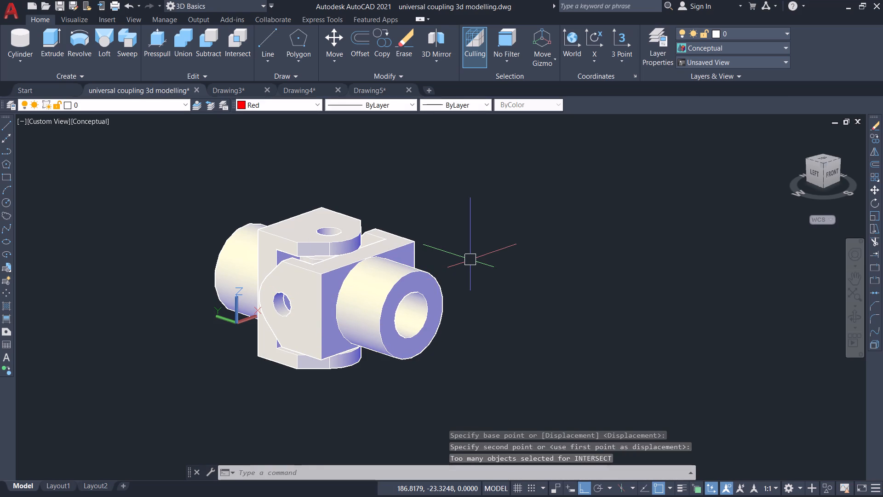
Move the second fork from its near lug's hole centre to the near end-hole centre of the cross piece's horizontal cylinder.
{"action": "middle_click_drag", "start_coordinate": [470, 261], "coordinate": [436, 318], "text": "shift"}
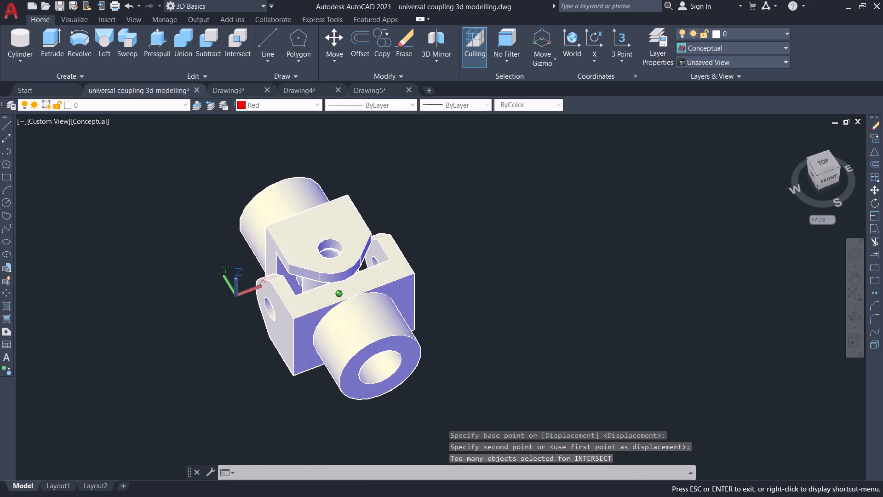
{"action": "middle_click_drag", "start_coordinate": [436, 318], "coordinate": [503, 249], "text": "shift"}
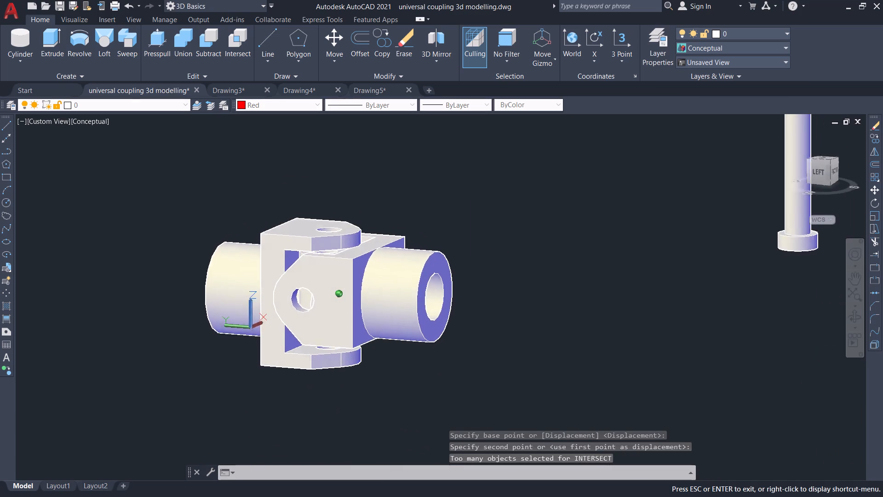
{"action": "middle_click_drag", "start_coordinate": [503, 249], "coordinate": [524, 237], "text": "shift"}
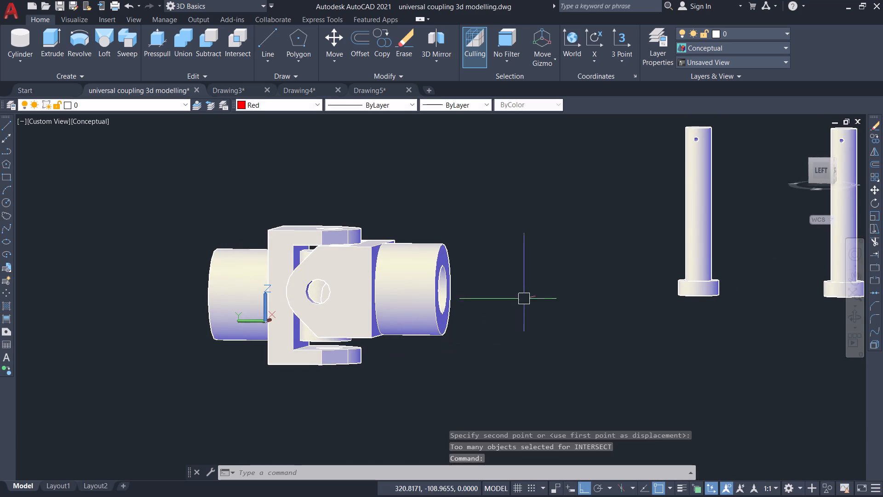
{"action": "middle_click_drag", "start_coordinate": [528, 282], "coordinate": [548, 286], "text": "shift"}
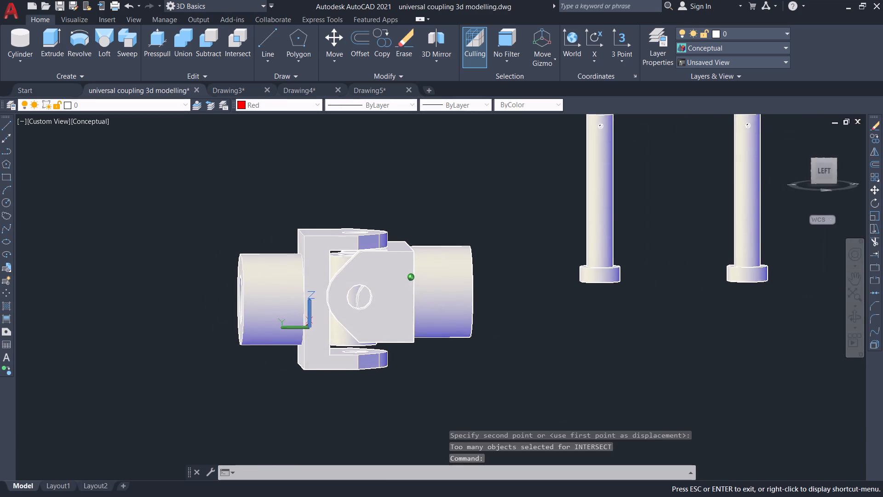
{"action": "middle_click_drag", "start_coordinate": [548, 286], "coordinate": [539, 291], "text": "shift"}
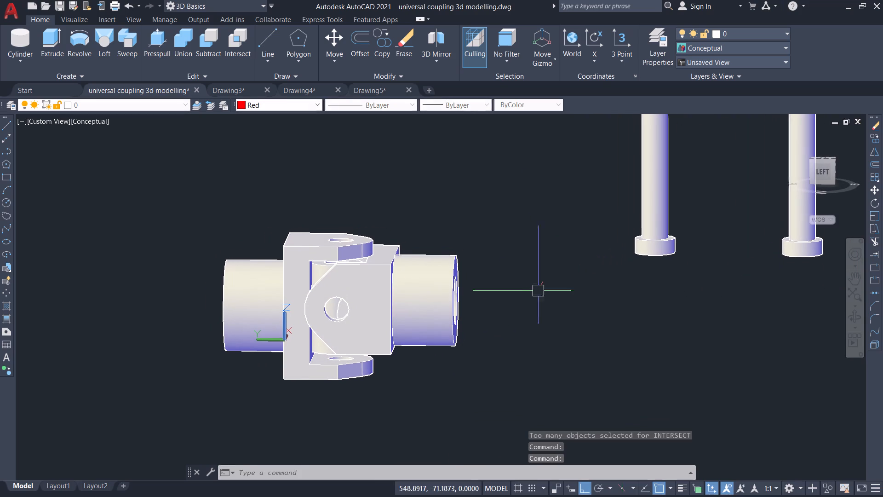
{"action": "key", "text": "m"}
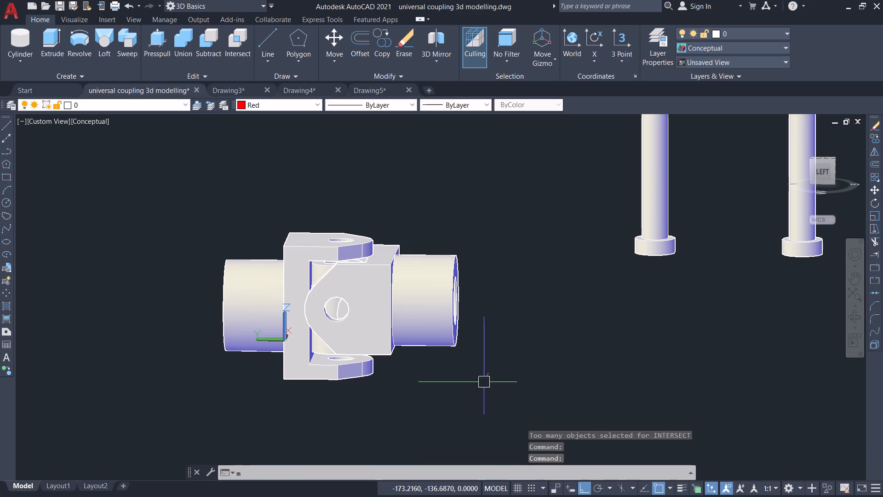
{"action": "key", "text": "Return"}
{"action": "left_click", "coordinate": [367, 318]}
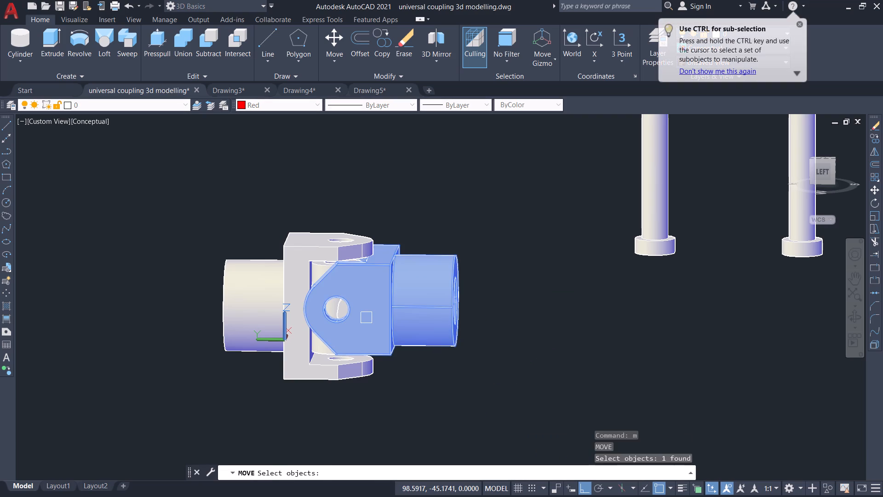
{"action": "key", "text": "Return"}
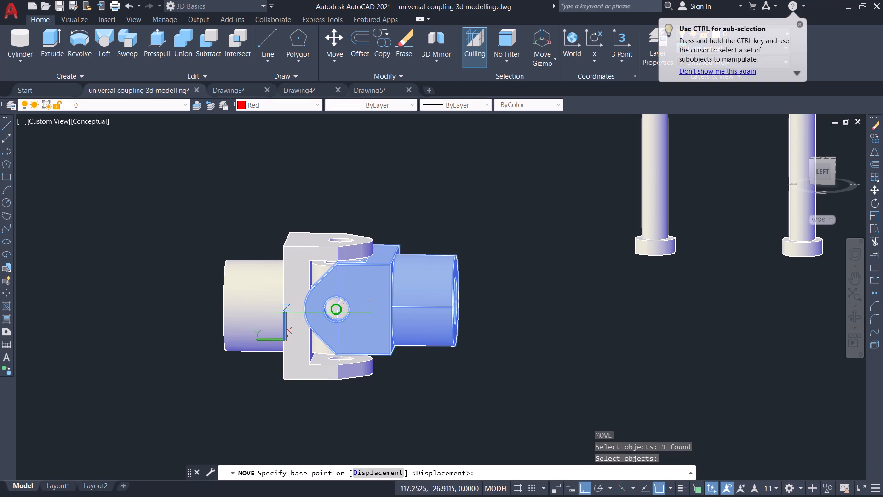
{"action": "left_click", "coordinate": [339, 311]}
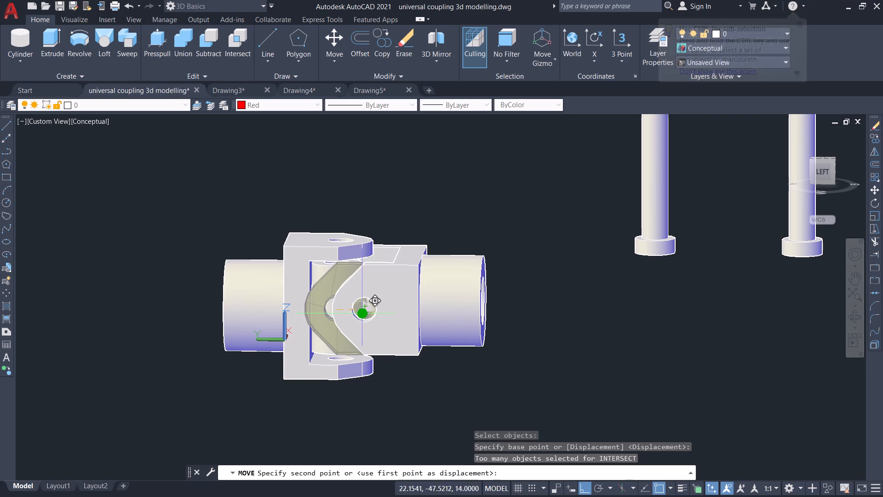
{"action": "left_click", "coordinate": [364, 312]}
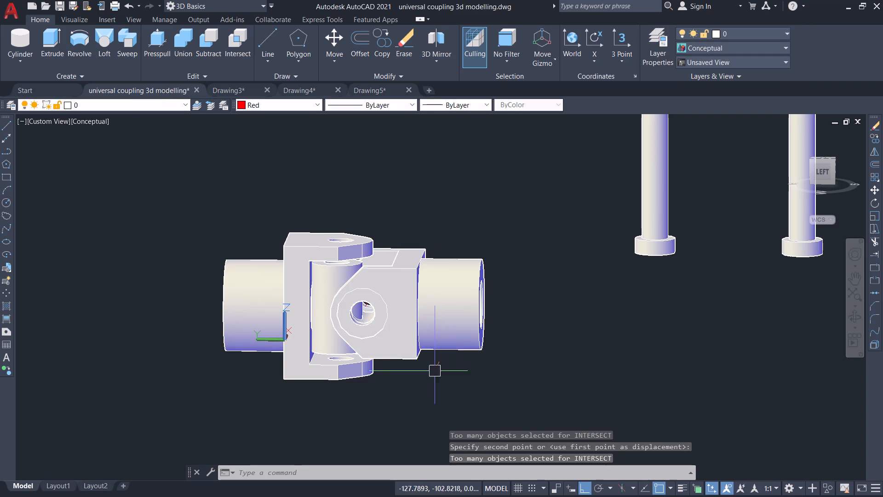
{"action": "key", "text": "Escape"}
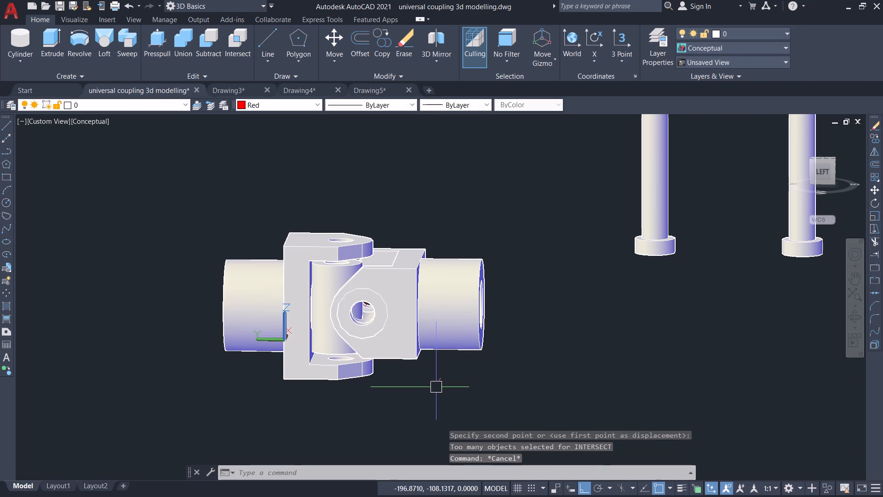
Examine how the second fork's lugs and holes line up with the cross piece from the side and from above.
{"action": "middle_click_drag", "start_coordinate": [436, 402], "coordinate": [441, 379], "text": "shift"}
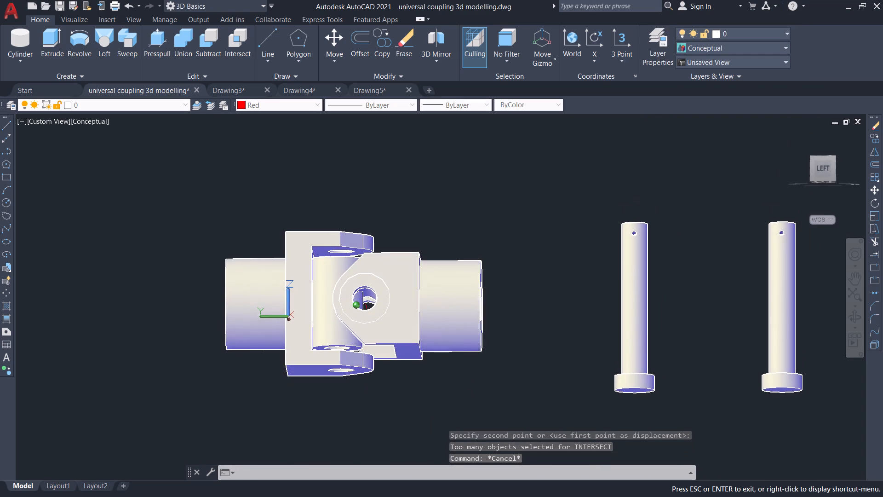
{"action": "middle_click_drag", "start_coordinate": [441, 379], "coordinate": [429, 434], "text": "shift"}
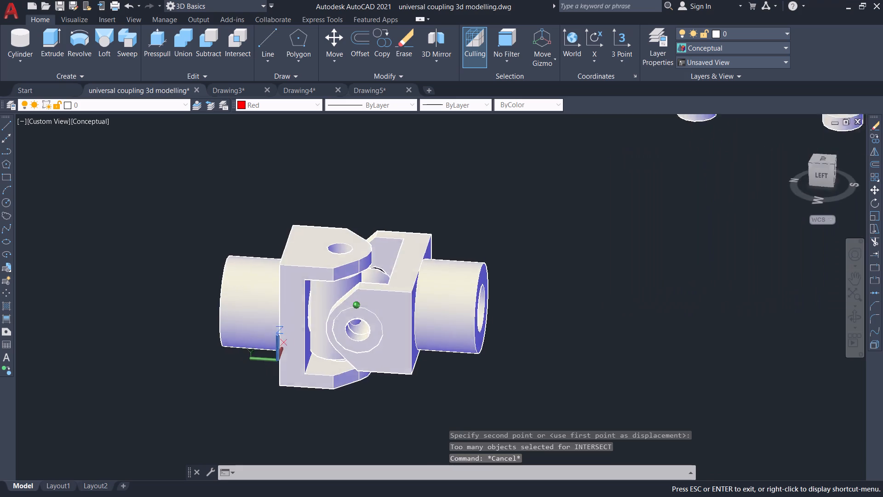
{"action": "middle_click_drag", "start_coordinate": [429, 434], "coordinate": [446, 390], "text": "shift"}
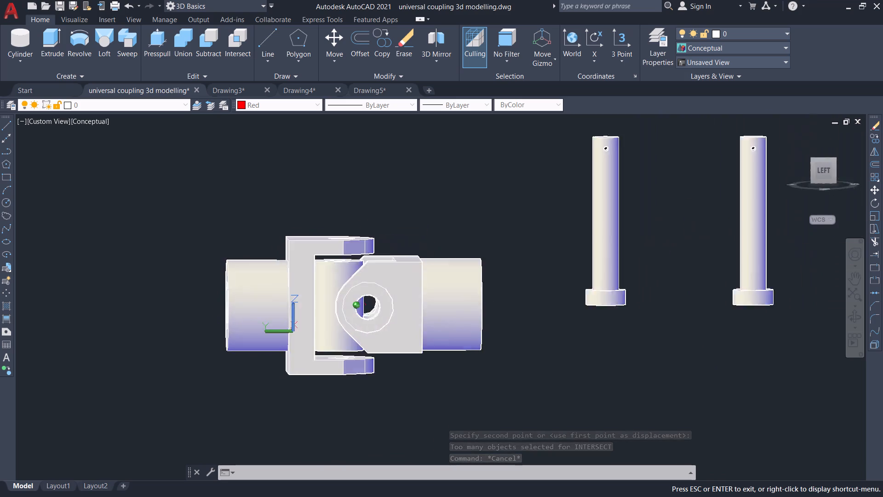
{"action": "middle_click_drag", "start_coordinate": [446, 390], "coordinate": [435, 394], "text": "shift"}
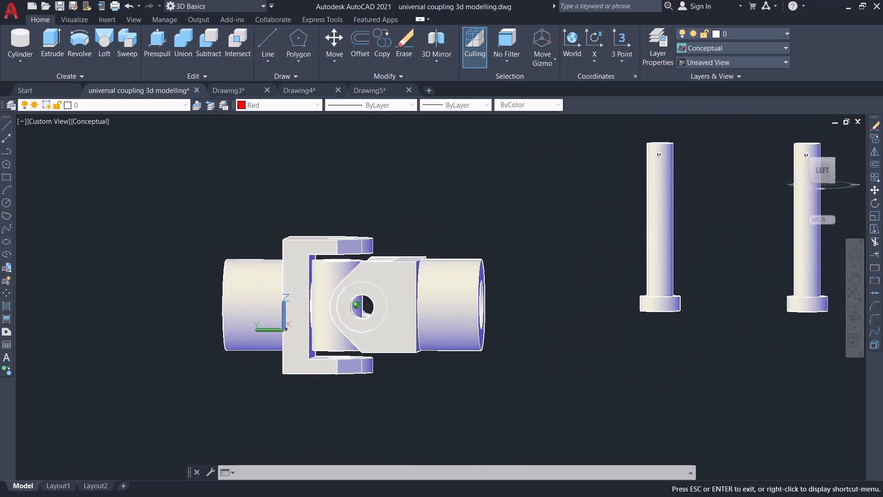
{"action": "middle_click_drag", "start_coordinate": [435, 394], "coordinate": [404, 421], "text": "shift"}
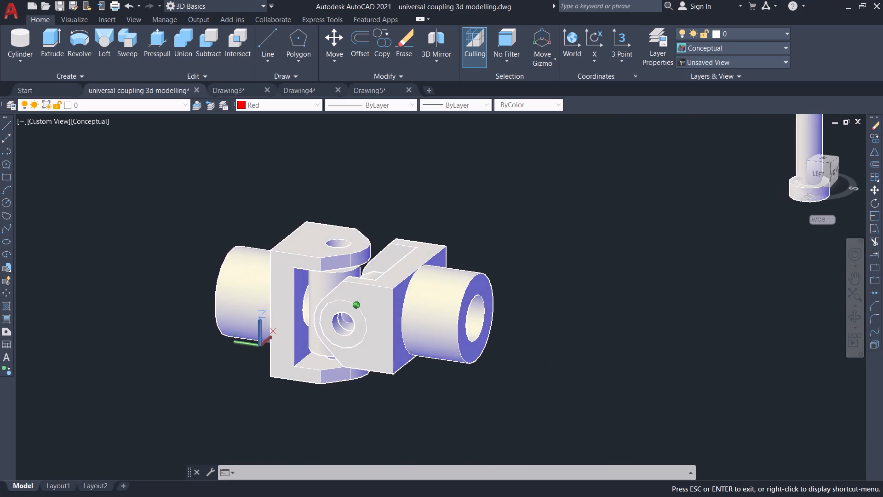
{"action": "middle_click_drag", "start_coordinate": [404, 421], "coordinate": [430, 438], "text": "shift"}
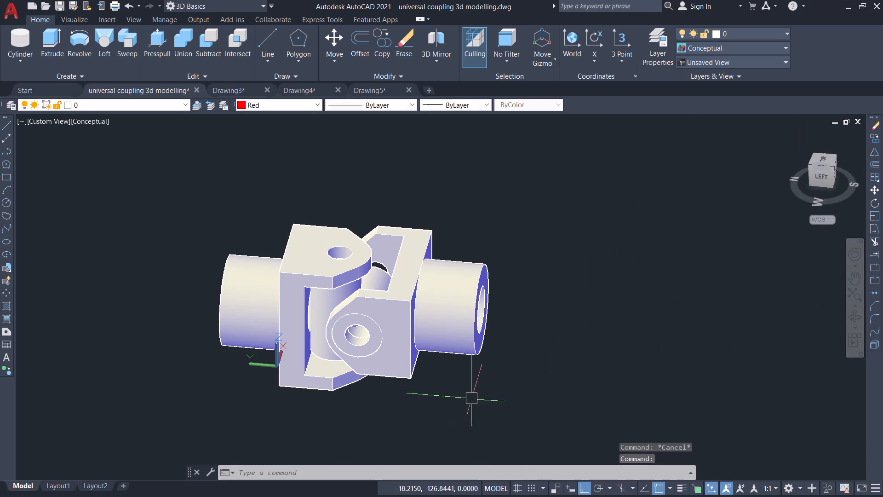
{"action": "middle_click_drag", "start_coordinate": [562, 278], "coordinate": [495, 358], "text": "shift"}
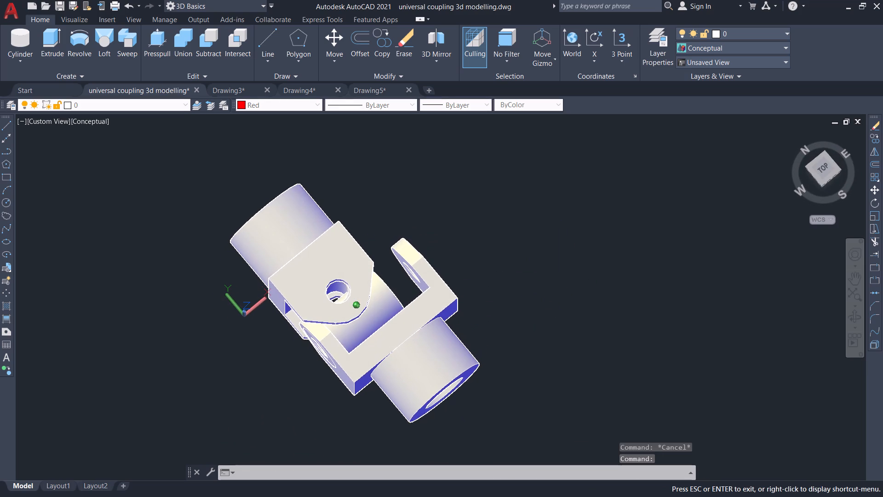
{"action": "middle_click_drag", "start_coordinate": [495, 358], "coordinate": [494, 359], "text": "shift"}
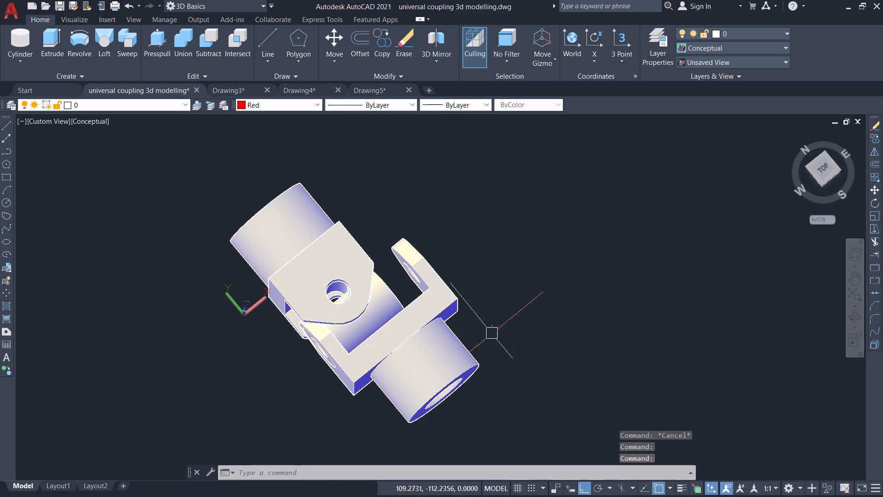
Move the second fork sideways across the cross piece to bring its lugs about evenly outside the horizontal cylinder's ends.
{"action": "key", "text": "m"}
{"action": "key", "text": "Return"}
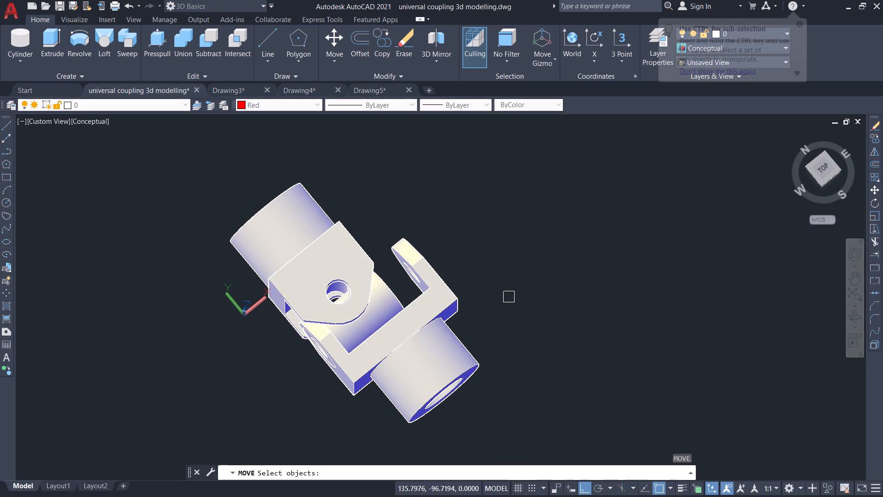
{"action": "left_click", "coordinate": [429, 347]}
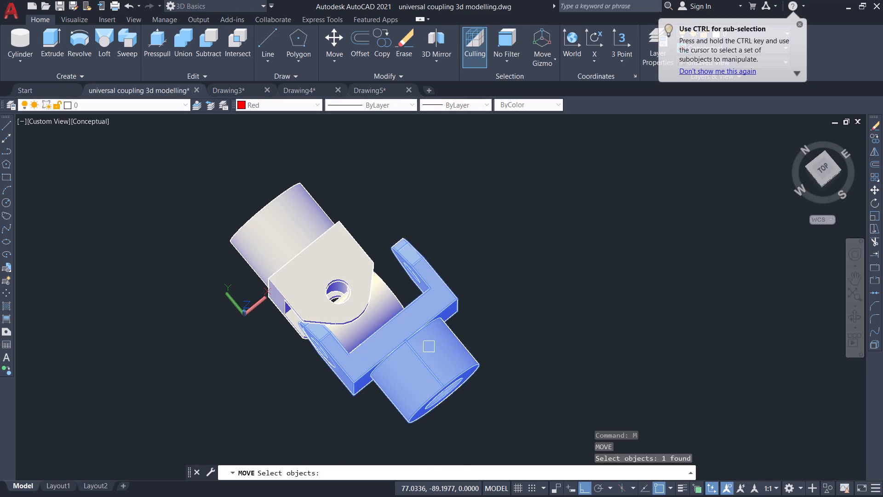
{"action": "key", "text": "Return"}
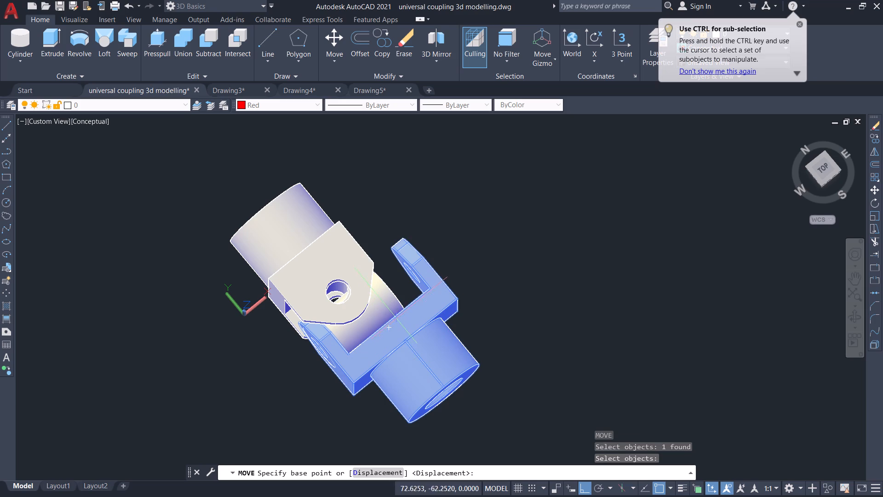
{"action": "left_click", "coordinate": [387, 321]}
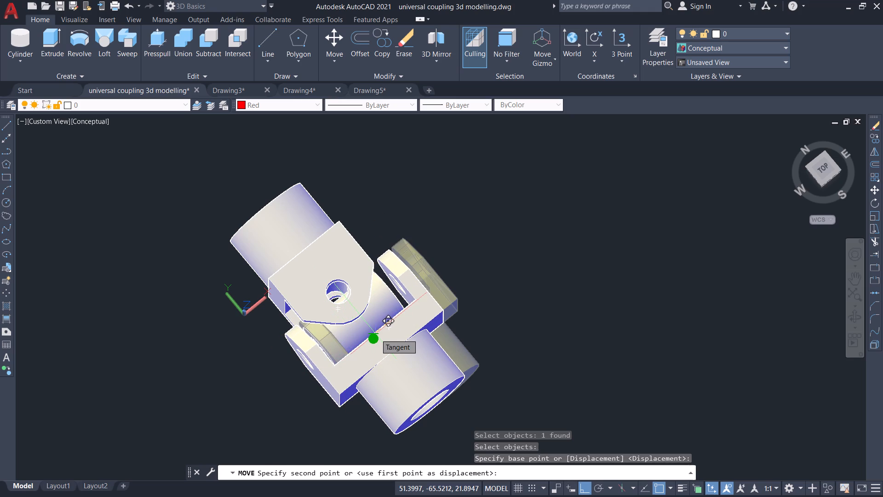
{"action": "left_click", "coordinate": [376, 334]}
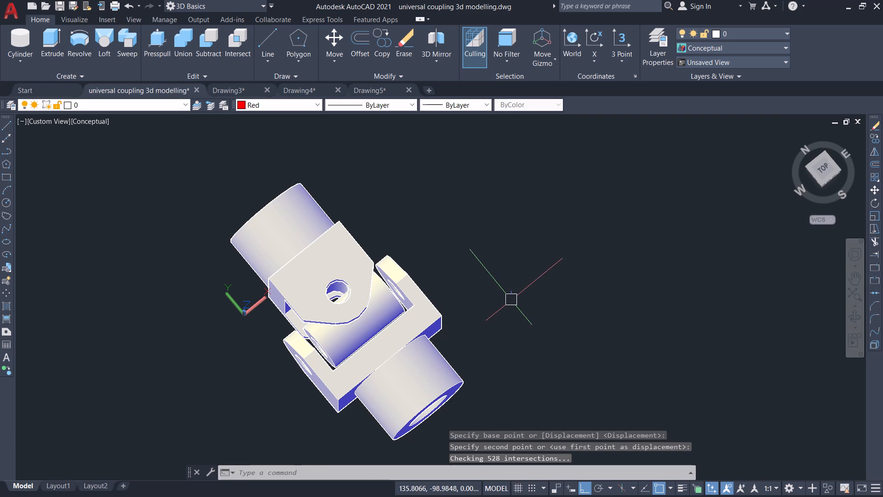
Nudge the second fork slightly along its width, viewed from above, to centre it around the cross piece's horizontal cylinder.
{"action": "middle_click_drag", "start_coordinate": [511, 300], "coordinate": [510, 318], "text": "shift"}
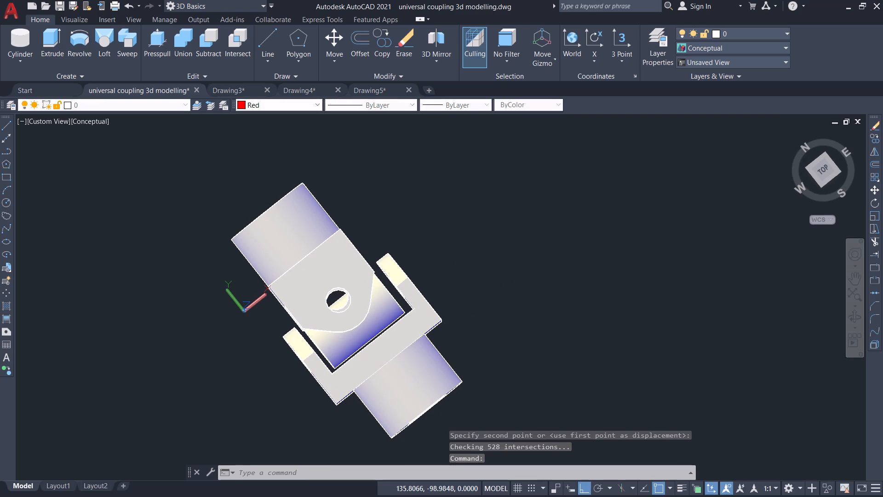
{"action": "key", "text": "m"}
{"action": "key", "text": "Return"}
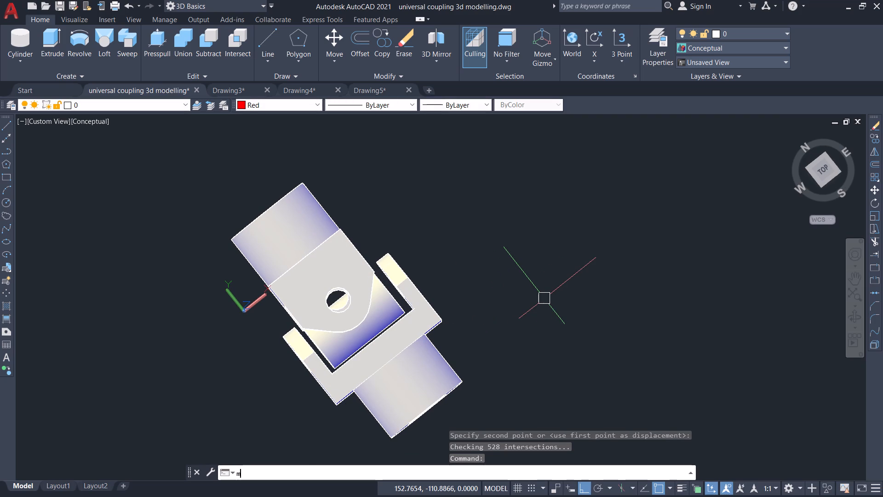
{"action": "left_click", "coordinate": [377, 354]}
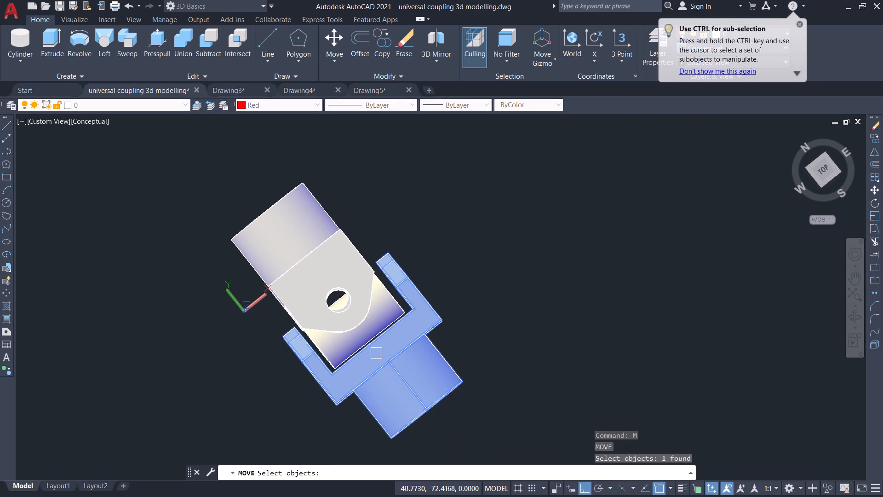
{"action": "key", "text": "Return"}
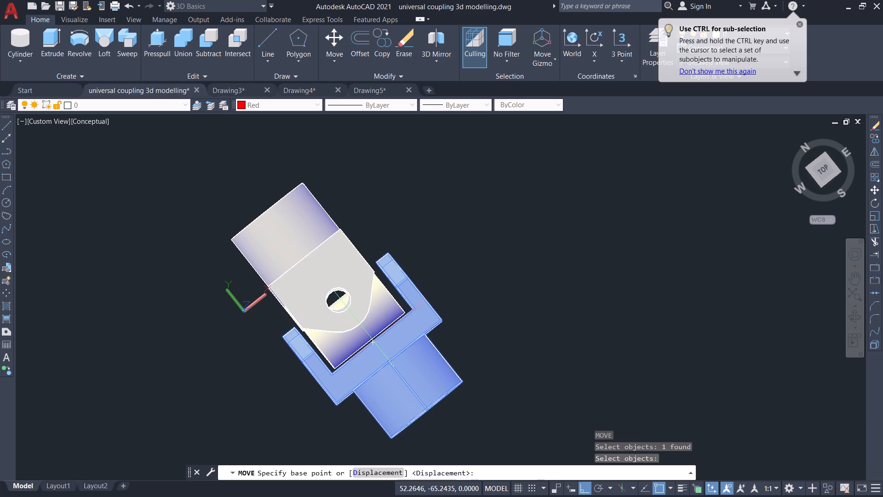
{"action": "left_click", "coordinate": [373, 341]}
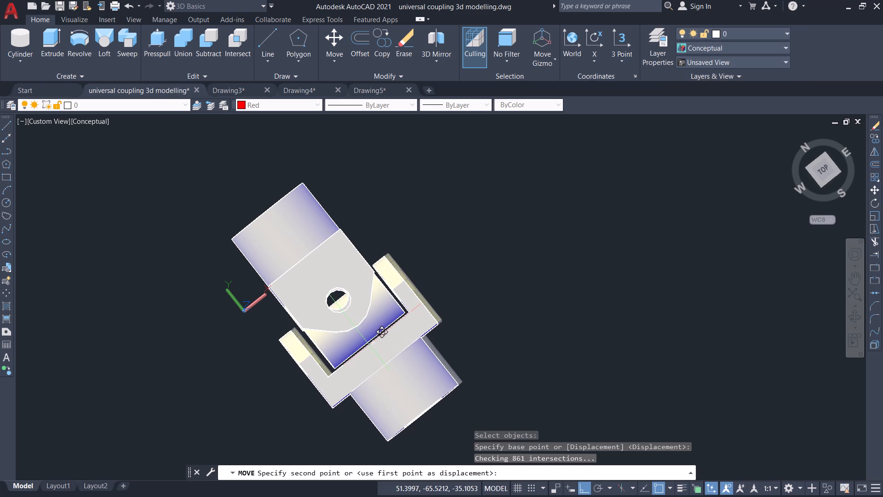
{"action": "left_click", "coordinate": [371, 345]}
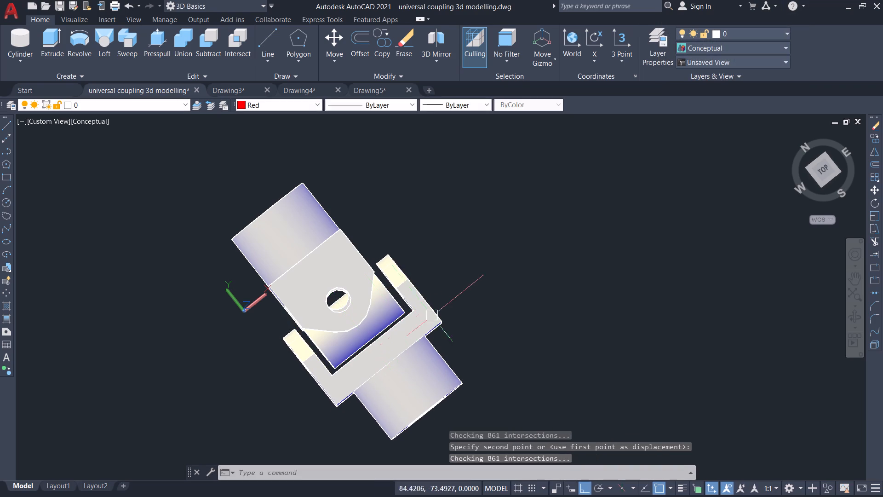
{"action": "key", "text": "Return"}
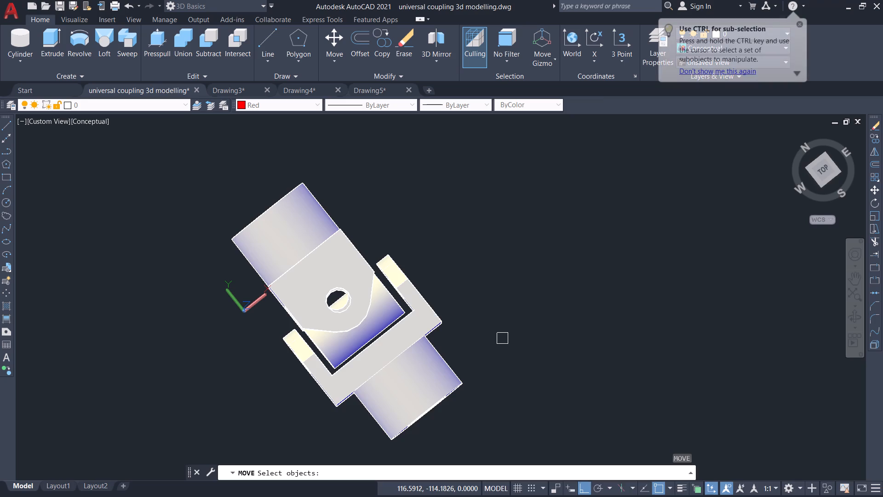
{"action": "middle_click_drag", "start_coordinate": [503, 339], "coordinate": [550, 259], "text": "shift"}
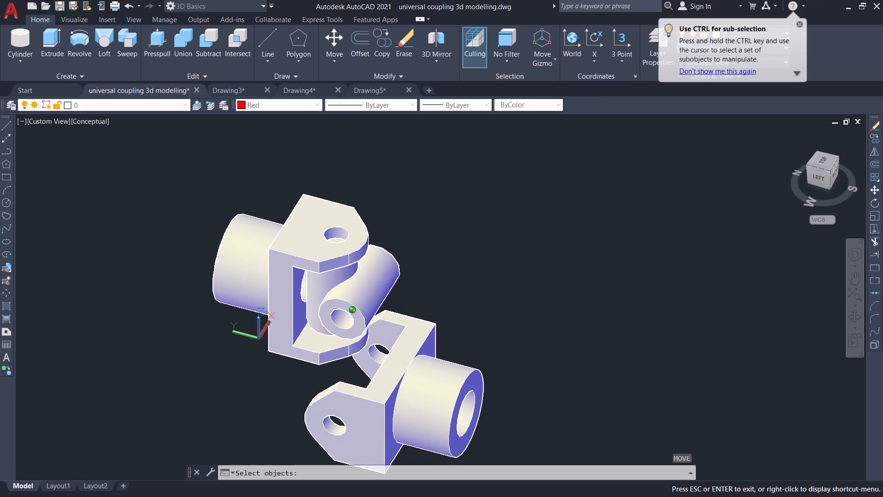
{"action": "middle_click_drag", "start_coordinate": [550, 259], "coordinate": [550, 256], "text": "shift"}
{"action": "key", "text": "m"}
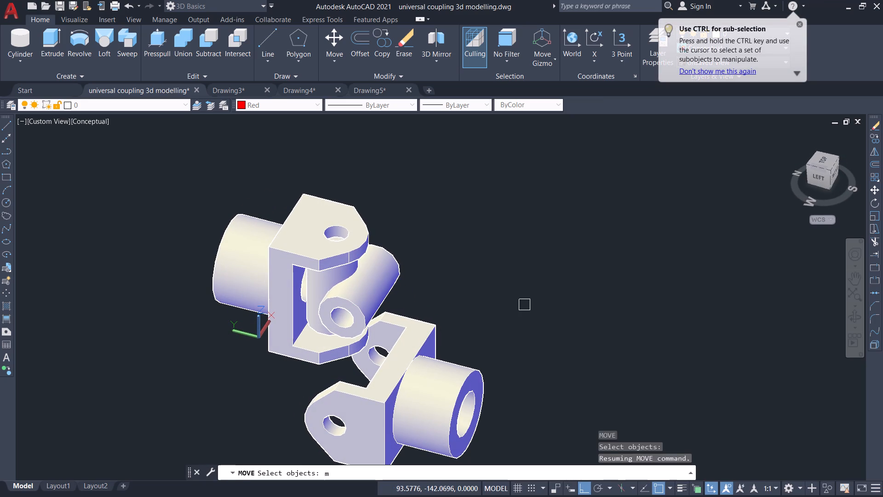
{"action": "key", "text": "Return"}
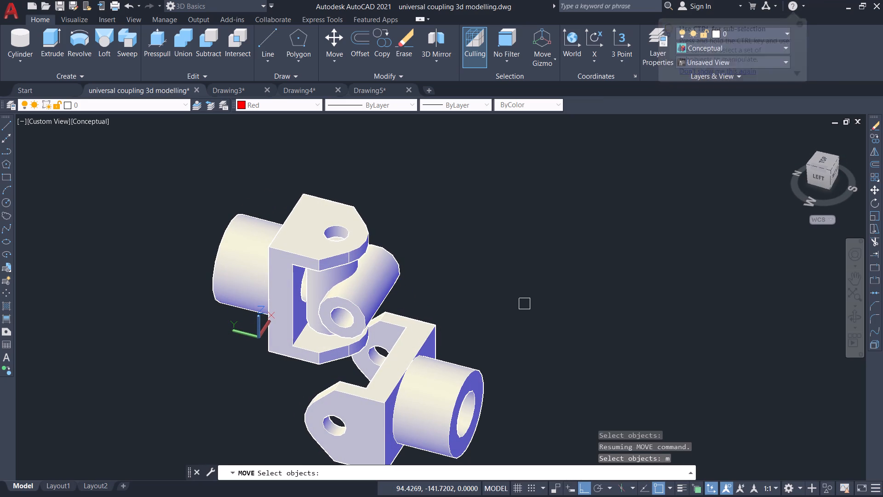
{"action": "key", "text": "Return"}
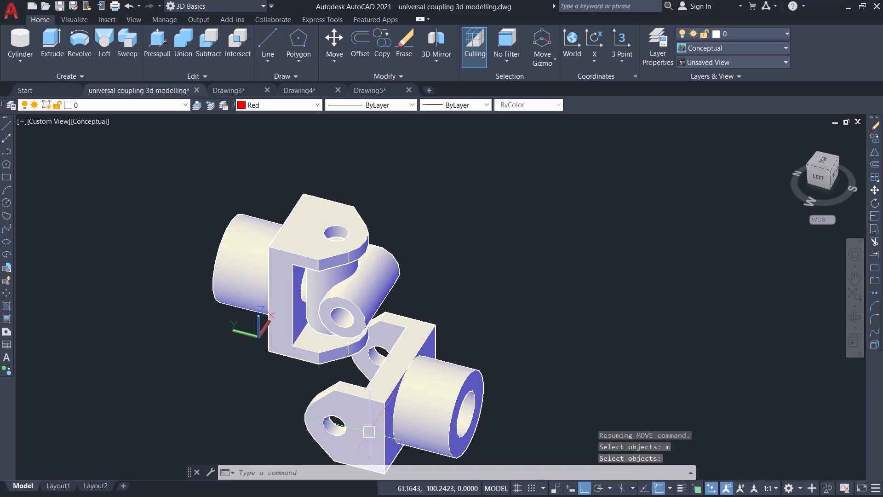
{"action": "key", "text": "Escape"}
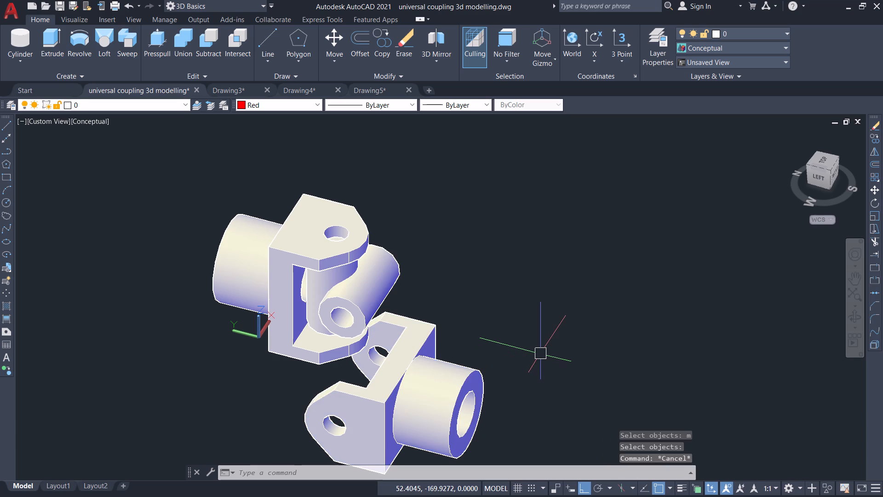
Move the second fork from its near lug's hole centre to the near end-hole centre of the cross piece's horizontal cylinder.
{"action": "key", "text": "m"}
{"action": "key", "text": "Return"}
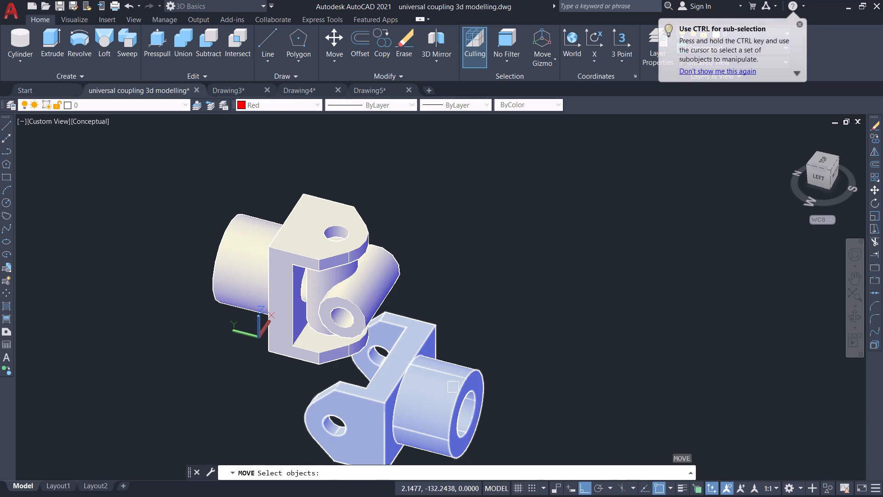
{"action": "left_click", "coordinate": [436, 399]}
{"action": "key", "text": "Return"}
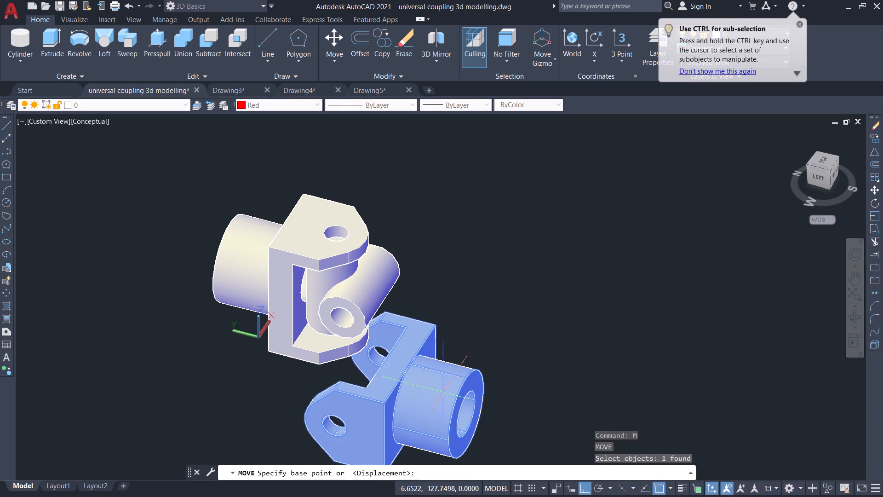
{"action": "left_click", "coordinate": [332, 425]}
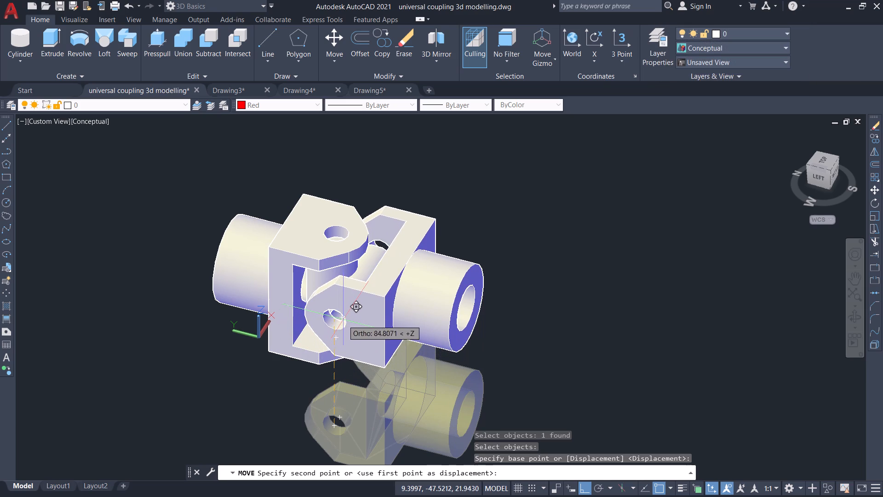
{"action": "left_click", "coordinate": [342, 318]}
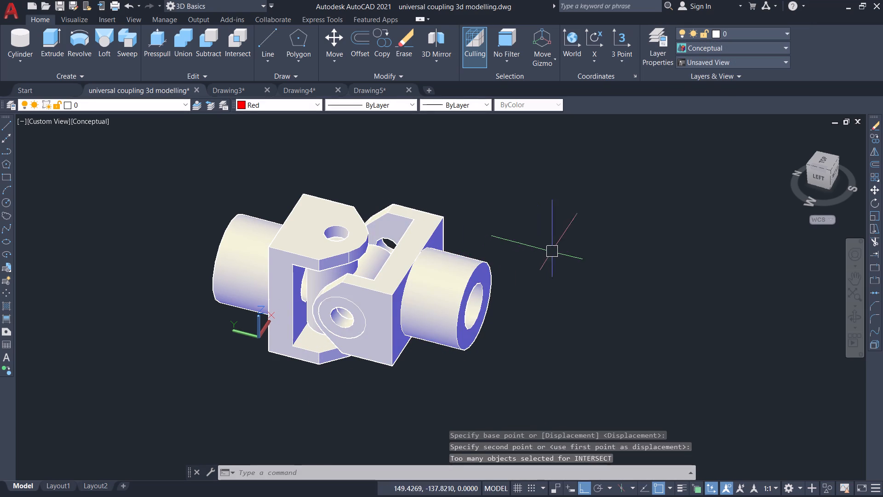
Examine the second fork's fit around the cross piece's horizontal cylinder from several angles.
{"action": "middle_click_drag", "start_coordinate": [552, 252], "coordinate": [509, 281], "text": "shift"}
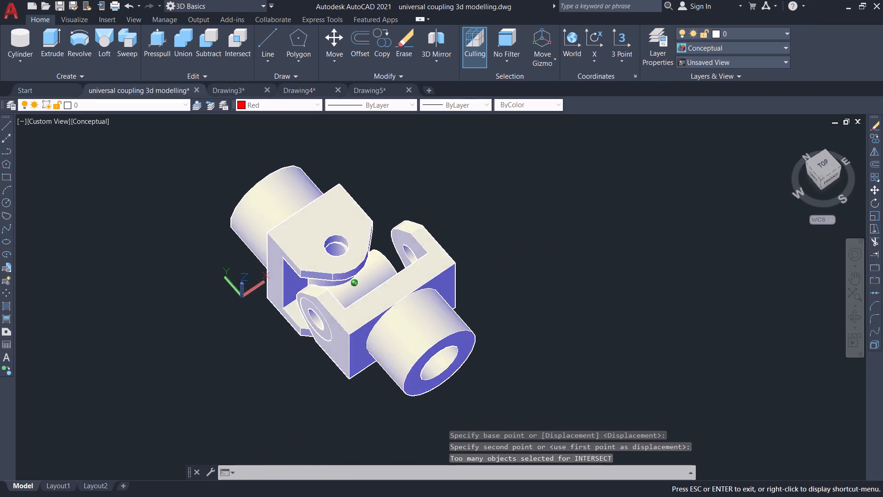
{"action": "middle_click_drag", "start_coordinate": [509, 281], "coordinate": [520, 243], "text": "shift"}
{"action": "middle_click_drag", "start_coordinate": [545, 246], "coordinate": [503, 275]}
{"action": "left_click", "coordinate": [503, 243]}
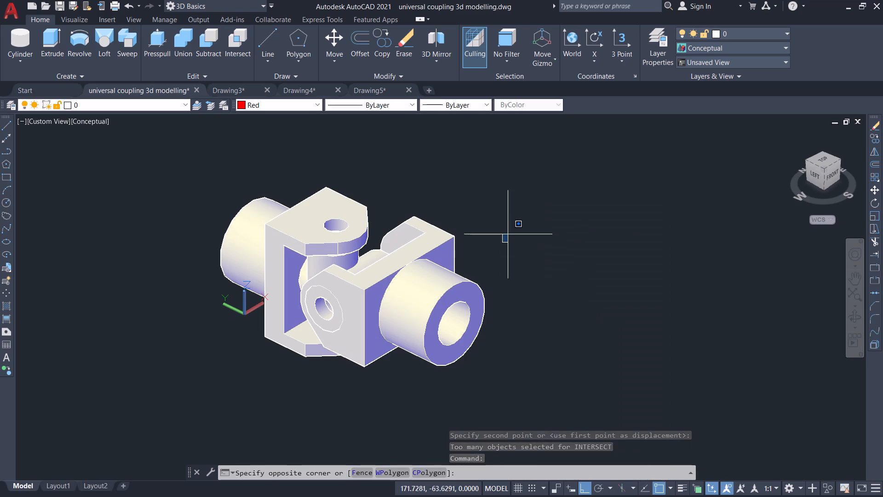
{"action": "middle_click_drag", "start_coordinate": [509, 234], "coordinate": [476, 259], "text": "shift"}
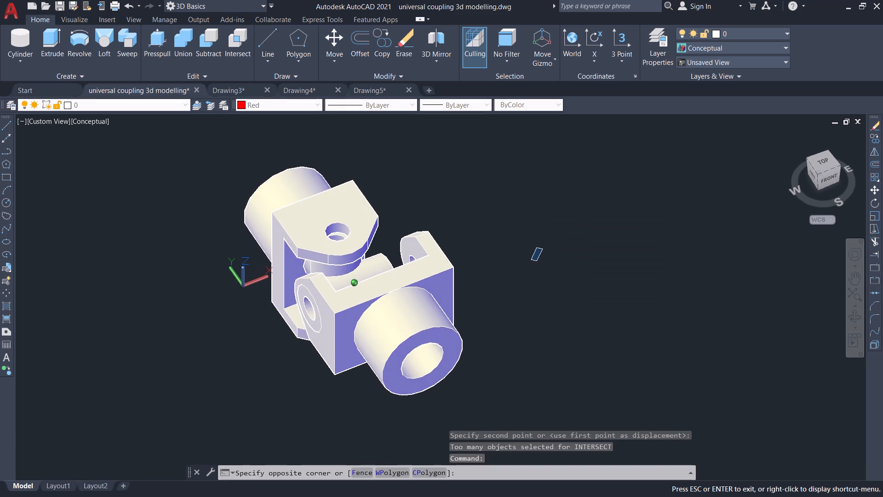
{"action": "middle_click_drag", "start_coordinate": [476, 259], "coordinate": [484, 254], "text": "shift"}
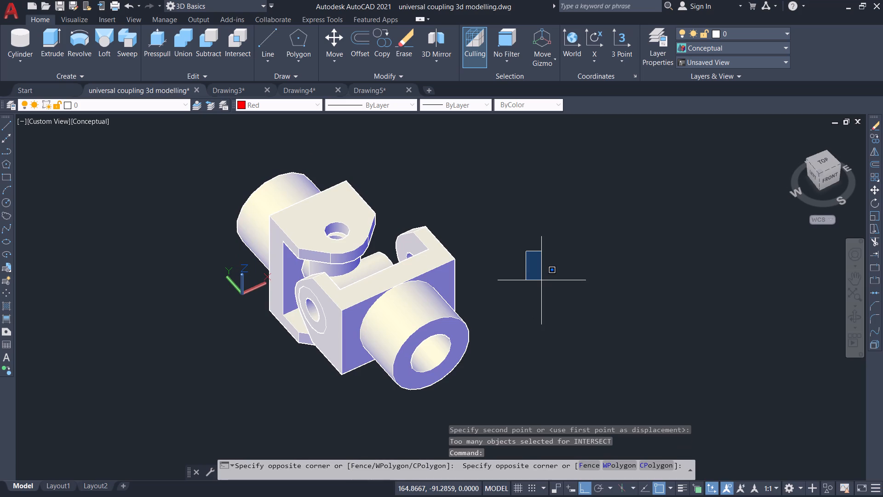
{"action": "left_click", "coordinate": [542, 281]}
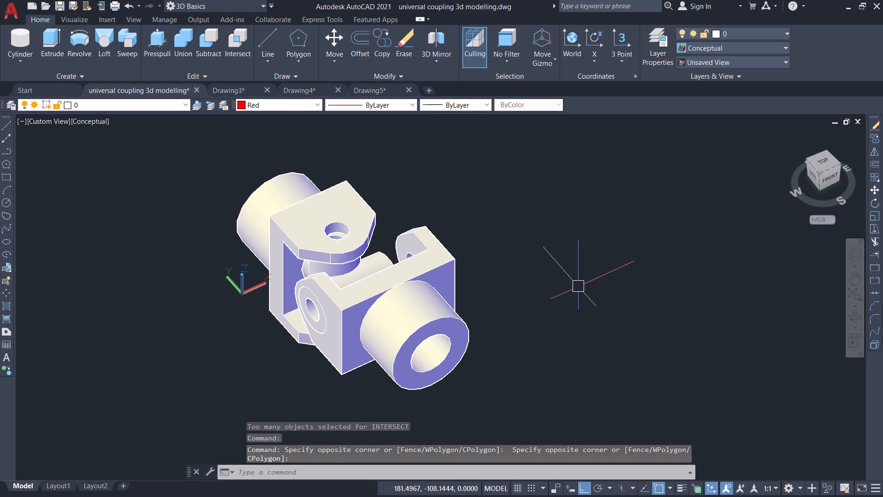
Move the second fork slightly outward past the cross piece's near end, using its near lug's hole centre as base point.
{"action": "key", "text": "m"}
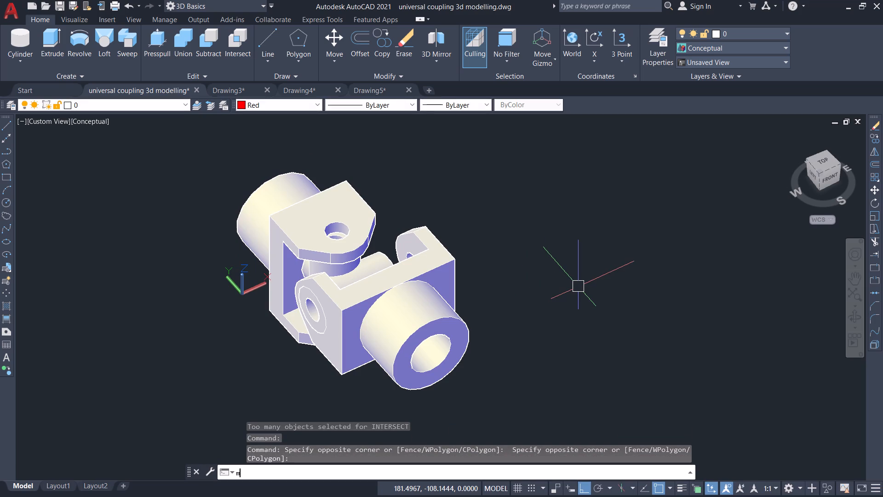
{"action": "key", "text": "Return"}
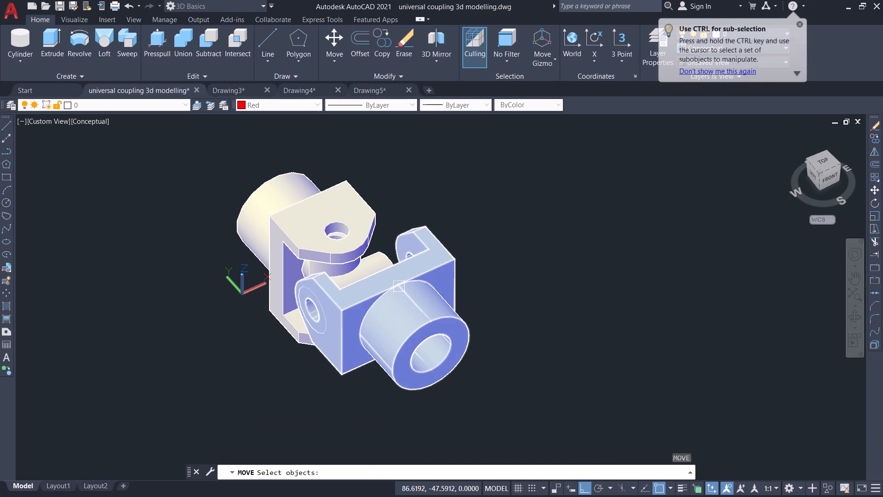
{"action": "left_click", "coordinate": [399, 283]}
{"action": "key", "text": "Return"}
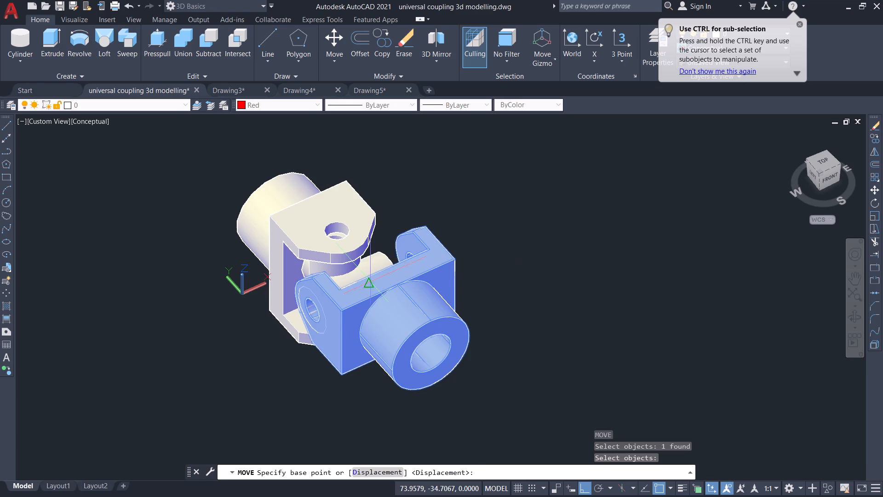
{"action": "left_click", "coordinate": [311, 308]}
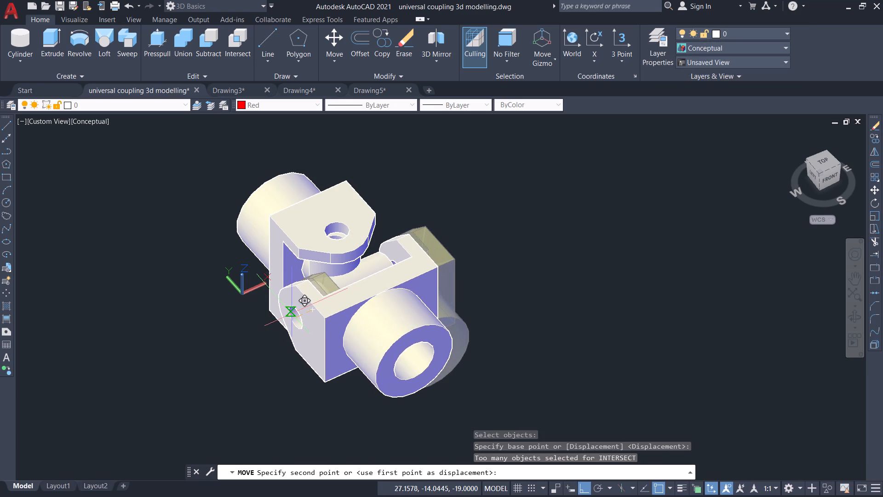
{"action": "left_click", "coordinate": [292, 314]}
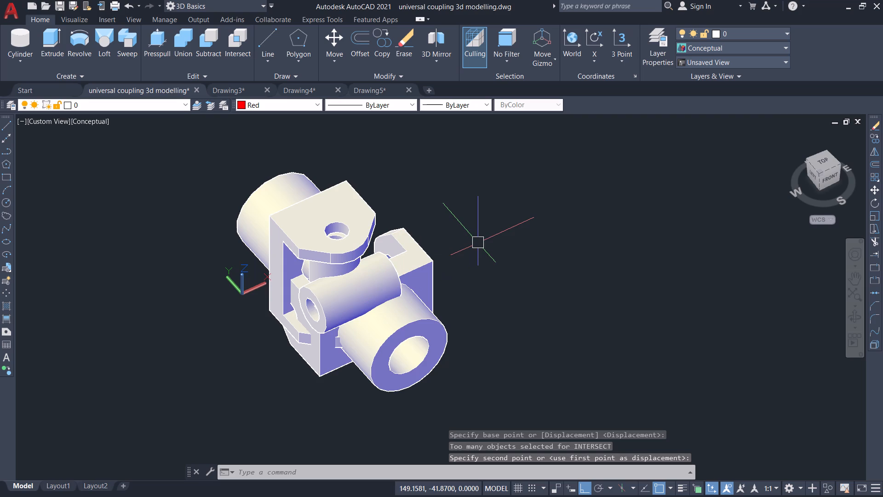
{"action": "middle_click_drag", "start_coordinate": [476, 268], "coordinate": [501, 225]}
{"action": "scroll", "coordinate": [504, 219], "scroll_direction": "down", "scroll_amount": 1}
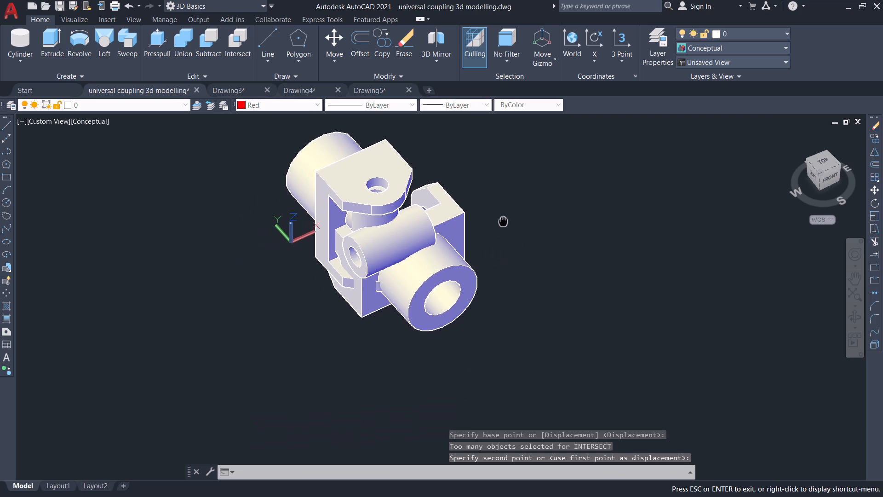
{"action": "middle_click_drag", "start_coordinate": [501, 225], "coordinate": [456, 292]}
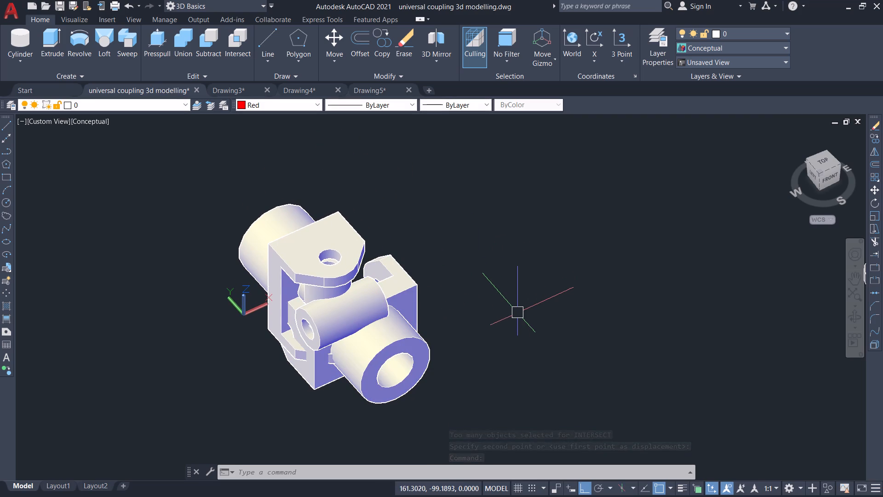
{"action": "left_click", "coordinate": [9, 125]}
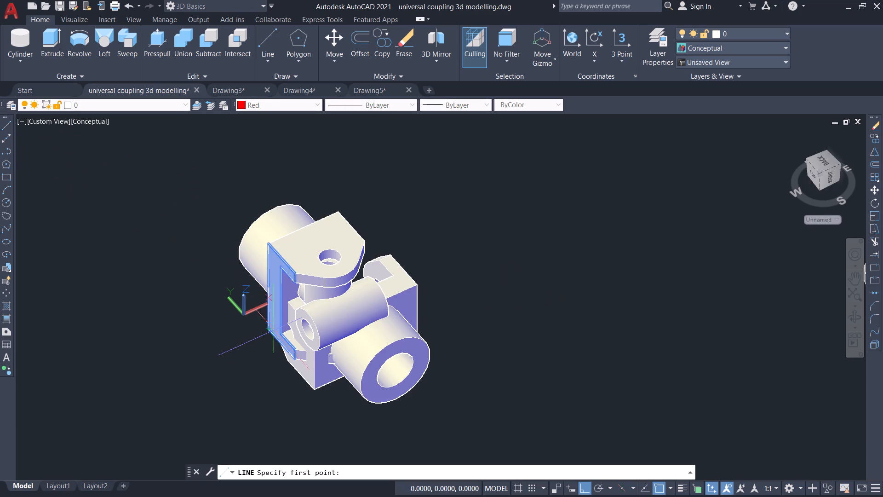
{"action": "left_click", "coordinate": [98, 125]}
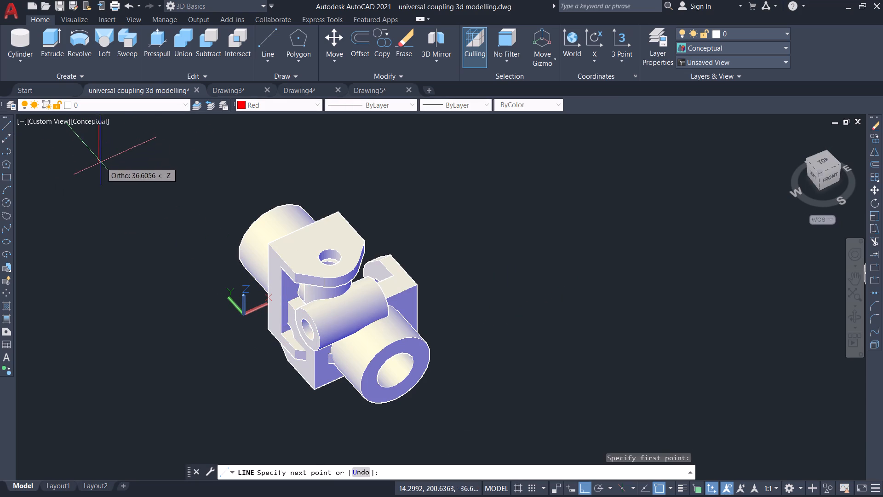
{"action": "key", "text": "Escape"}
Switch the model's visual style to 2D Wireframe.
{"action": "left_click", "coordinate": [93, 121]}
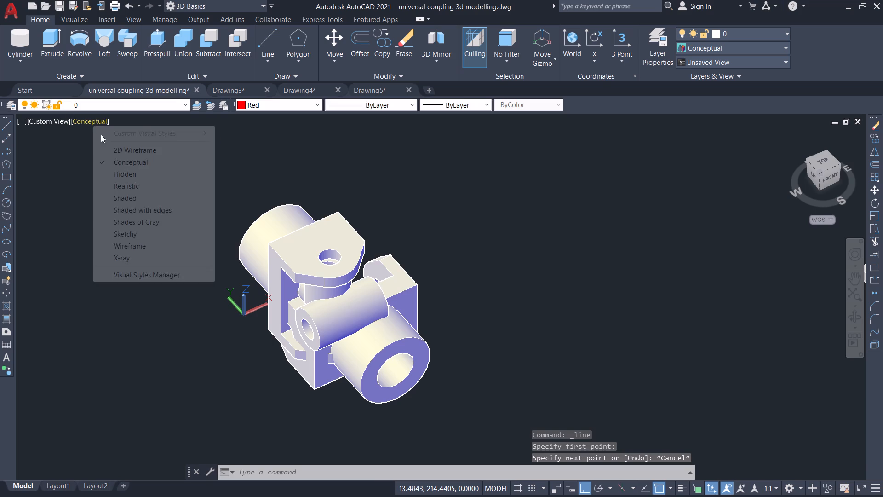
{"action": "left_click", "coordinate": [112, 150]}
{"action": "scroll", "coordinate": [348, 331], "scroll_direction": "down", "scroll_amount": 1}
{"action": "scroll", "coordinate": [349, 332], "scroll_direction": "up", "scroll_amount": 4}
{"action": "scroll", "coordinate": [349, 332], "scroll_direction": "down", "scroll_amount": 2}
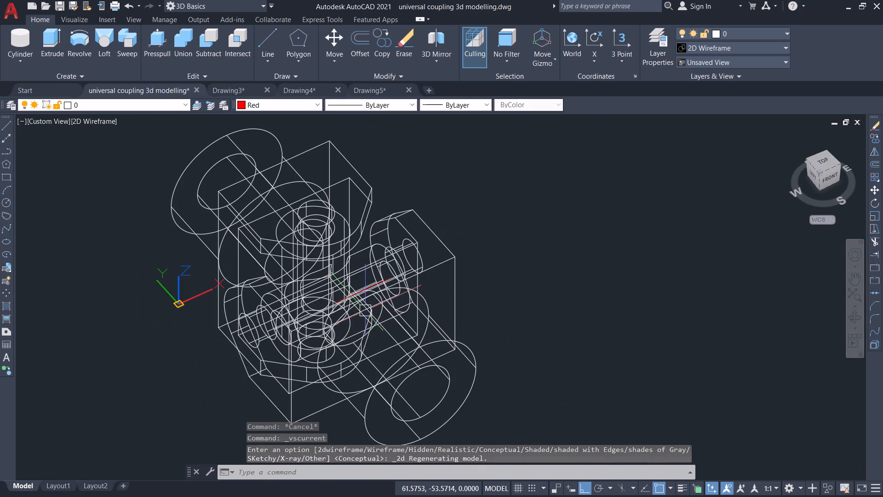
Erase the existing red construction line inside the cross piece's horizontal cylinder.
{"action": "left_click", "coordinate": [355, 295]}
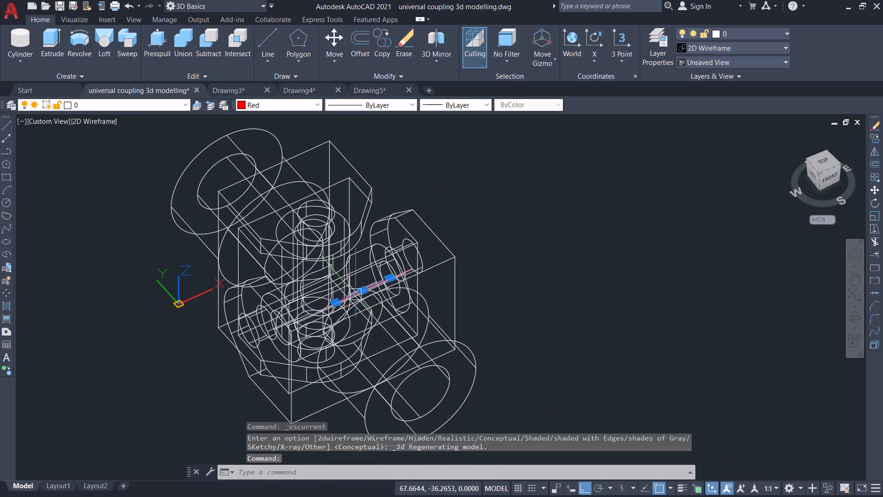
{"action": "key", "text": "Delete"}
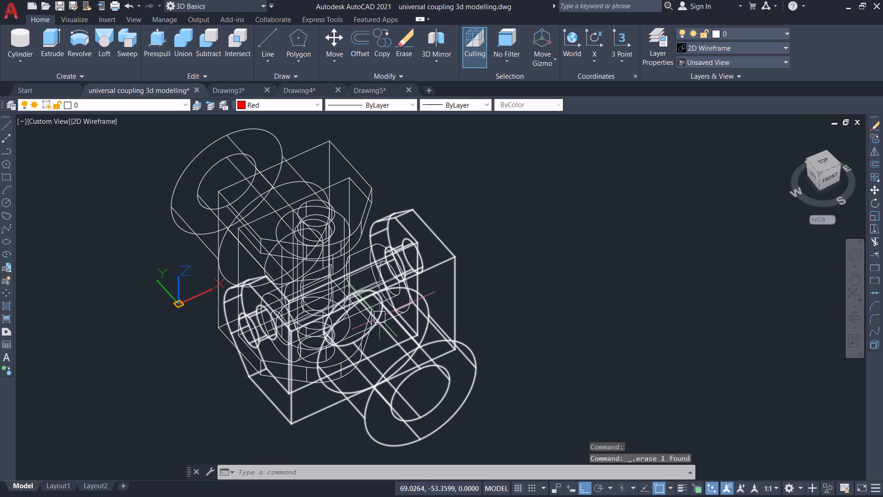
{"action": "key", "text": "Escape"}
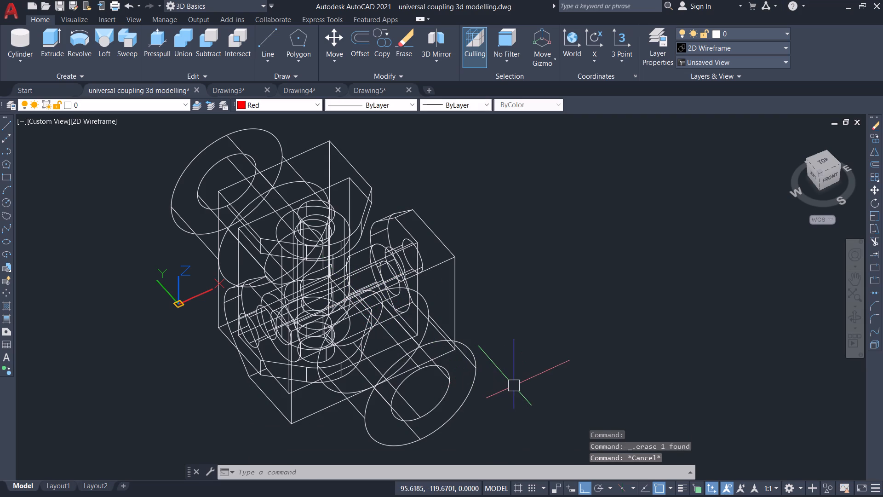
Move the second fork along the X axis from its boss bore's centre until it stands clear of the cross piece.
{"action": "key", "text": "comma"}
{"action": "key", "text": "BackSpace"}
{"action": "key", "text": "m"}
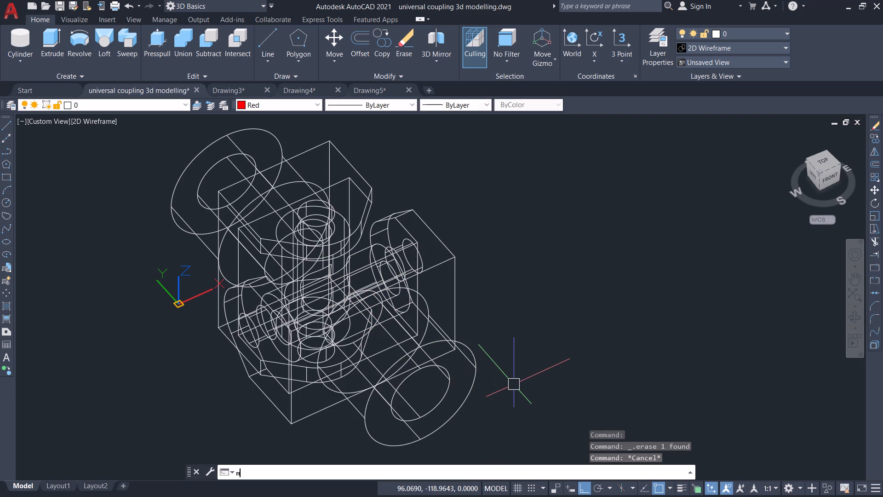
{"action": "key", "text": "Return"}
{"action": "left_click", "coordinate": [446, 369]}
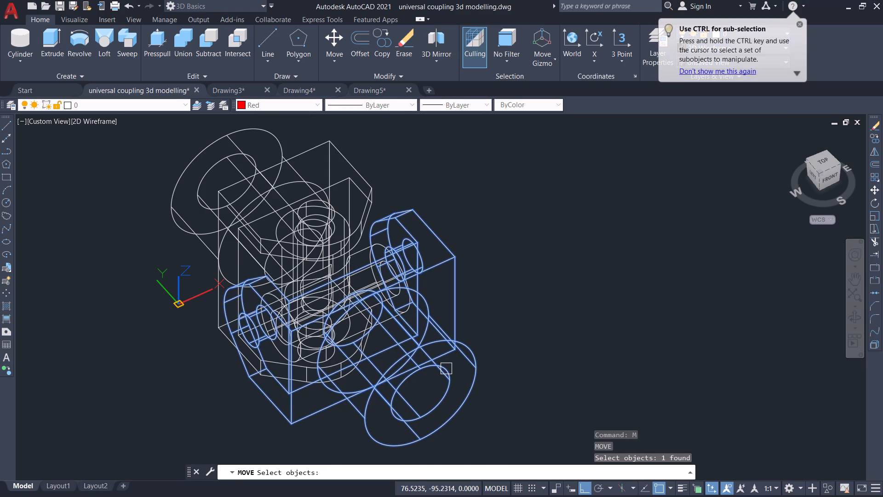
{"action": "key", "text": "Return"}
{"action": "left_click", "coordinate": [419, 393]}
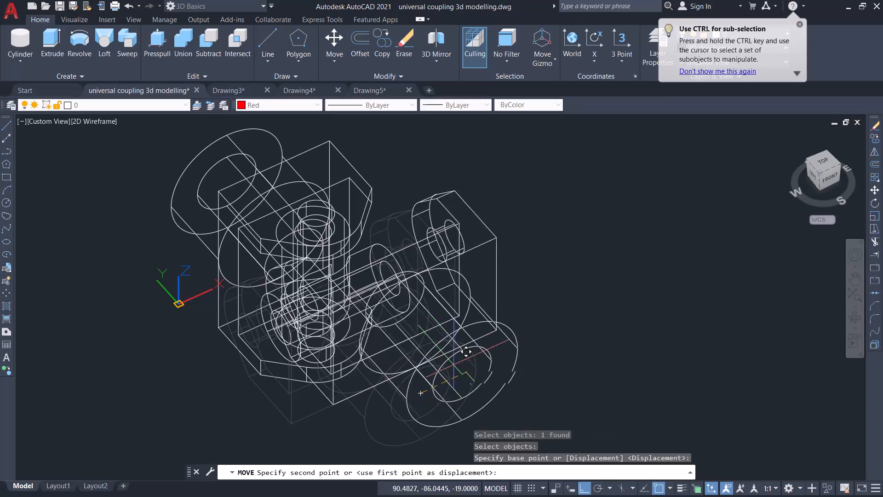
{"action": "left_click", "coordinate": [614, 304]}
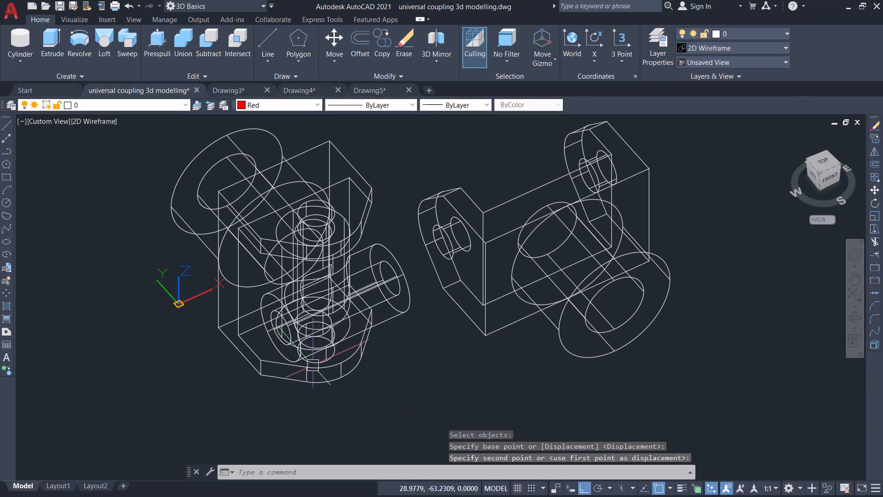
Draw a construction line 28 long from the far end-hole centre of the cross piece's horizontal cylinder inward along its axis.
{"action": "scroll", "coordinate": [361, 321], "scroll_direction": "up", "scroll_amount": 3}
{"action": "scroll", "coordinate": [361, 321], "scroll_direction": "down", "scroll_amount": 2}
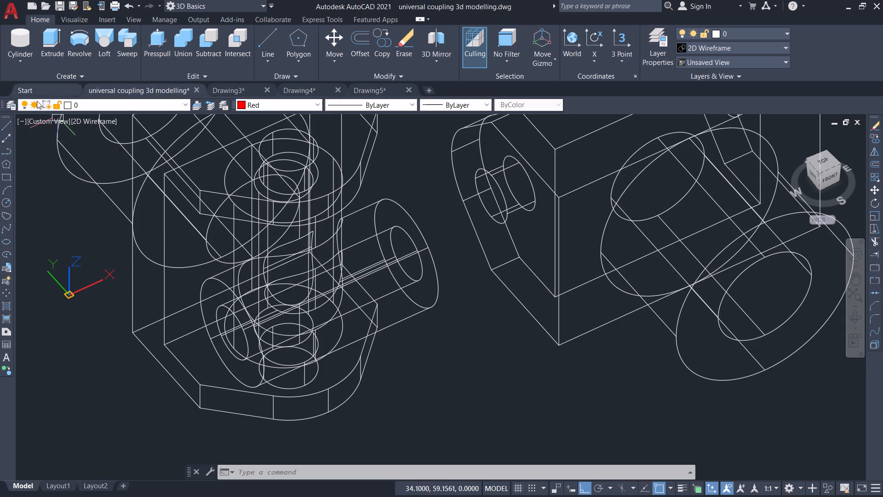
{"action": "left_click", "coordinate": [4, 126]}
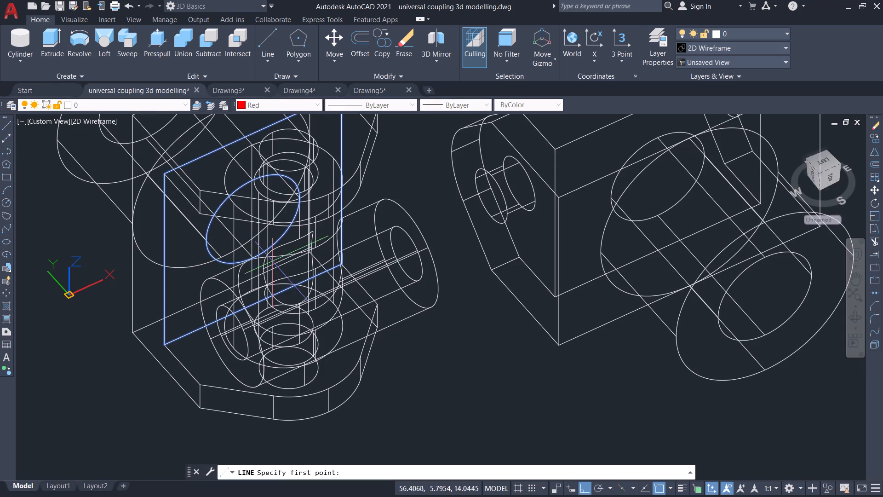
{"action": "left_click", "coordinate": [409, 258]}
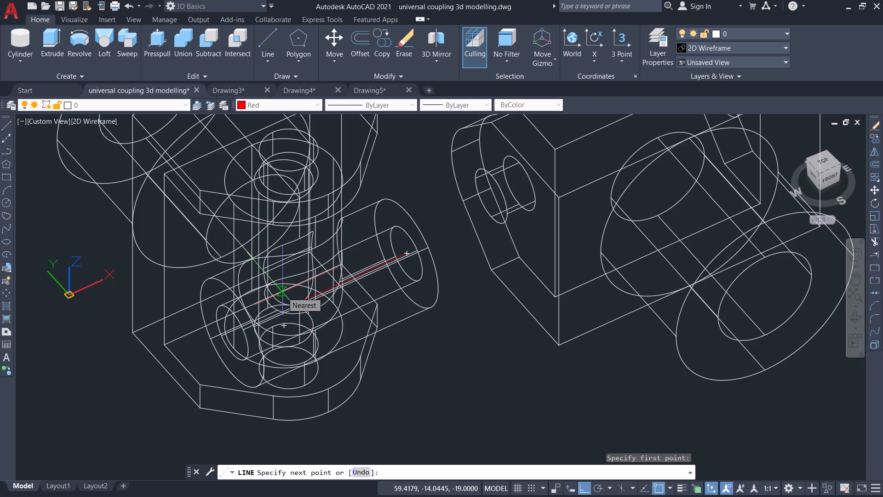
{"action": "type", "text": "28"}
{"action": "key", "text": "Return"}
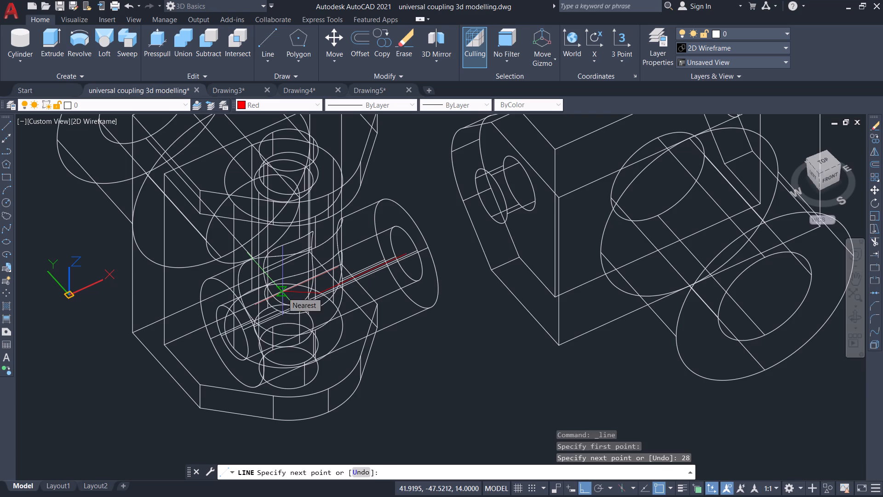
{"action": "key", "text": "Return"}
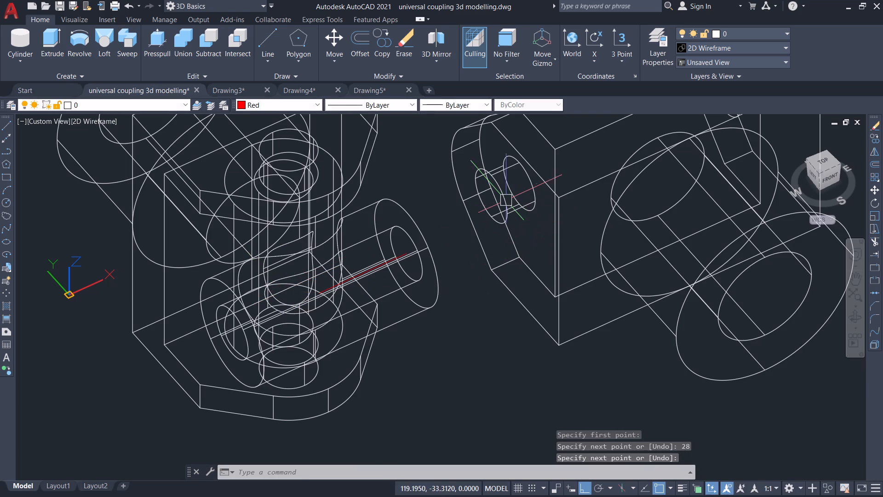
Draw a construction line 42 long from the second fork's near lug outer hole centre towards its opposite lug.
{"action": "key", "text": "l"}
{"action": "key", "text": "Return"}
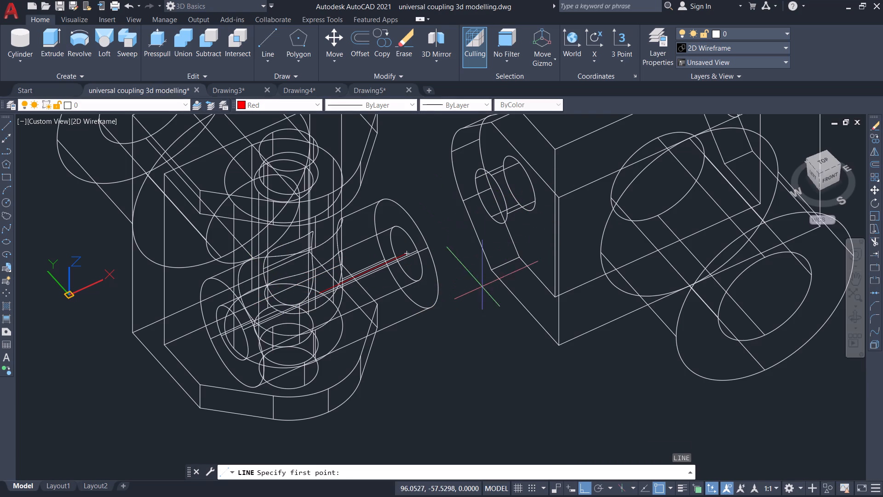
{"action": "left_click", "coordinate": [493, 196]}
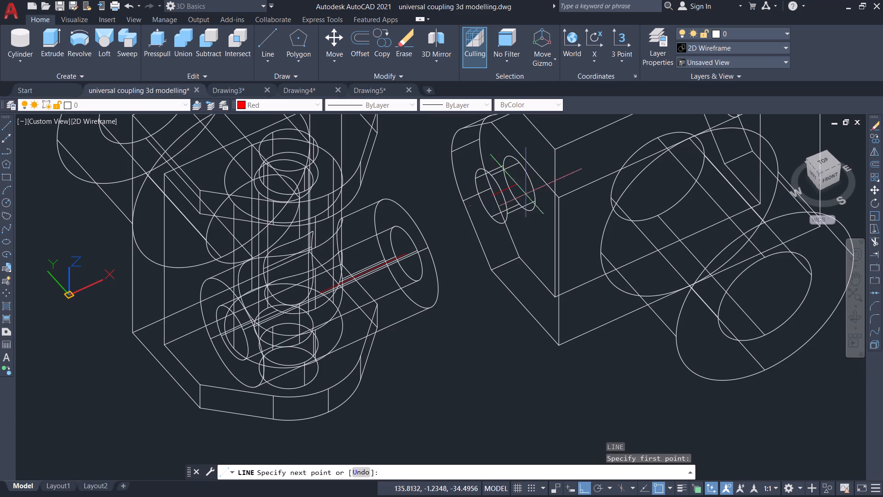
{"action": "scroll", "coordinate": [614, 170], "scroll_direction": "down", "scroll_amount": 1}
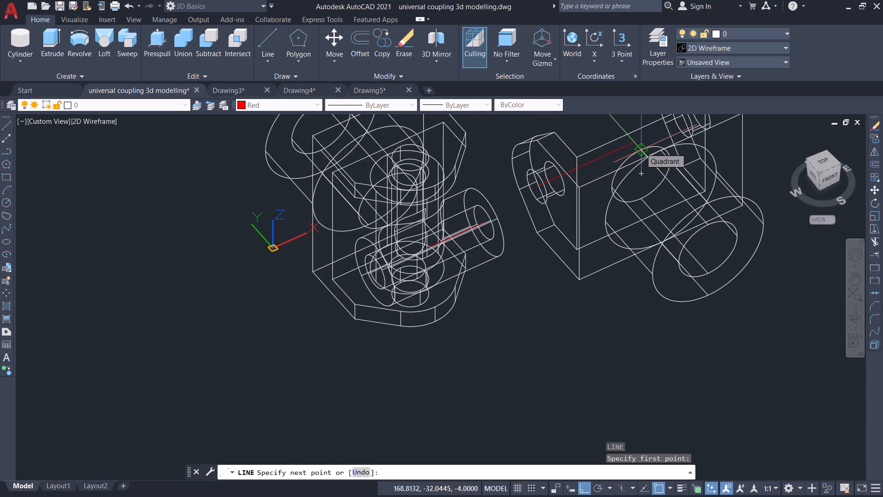
{"action": "type", "text": "42"}
{"action": "key", "text": "Return"}
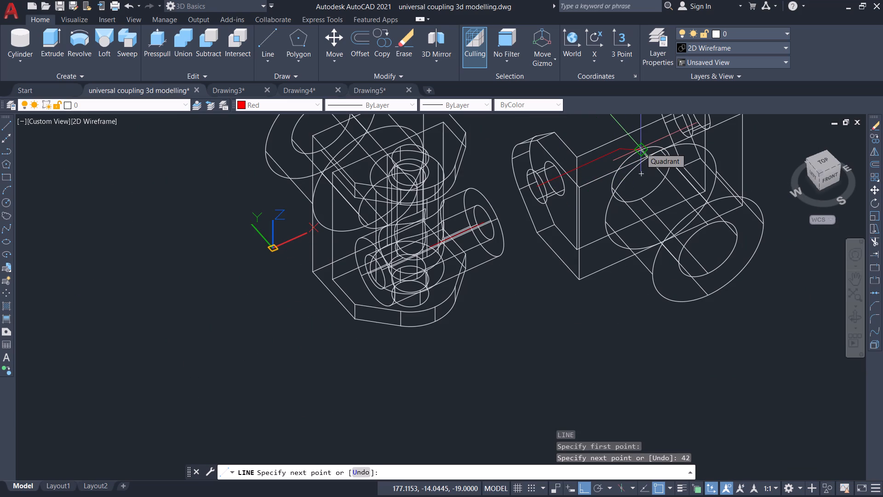
{"action": "key", "text": "Return"}
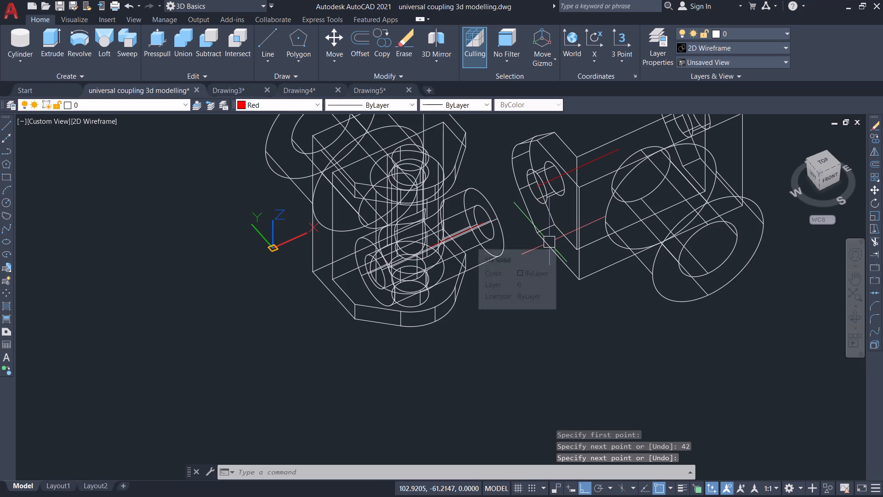
Move the second fork from the inner end of its 42-long line to the inner end of the cross piece's 28-long line.
{"action": "key", "text": "m"}
{"action": "key", "text": "Return"}
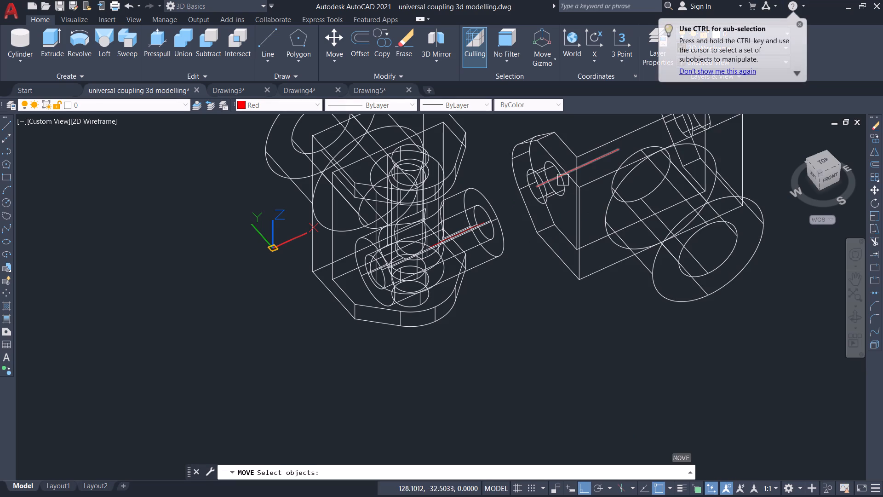
{"action": "left_click", "coordinate": [582, 233]}
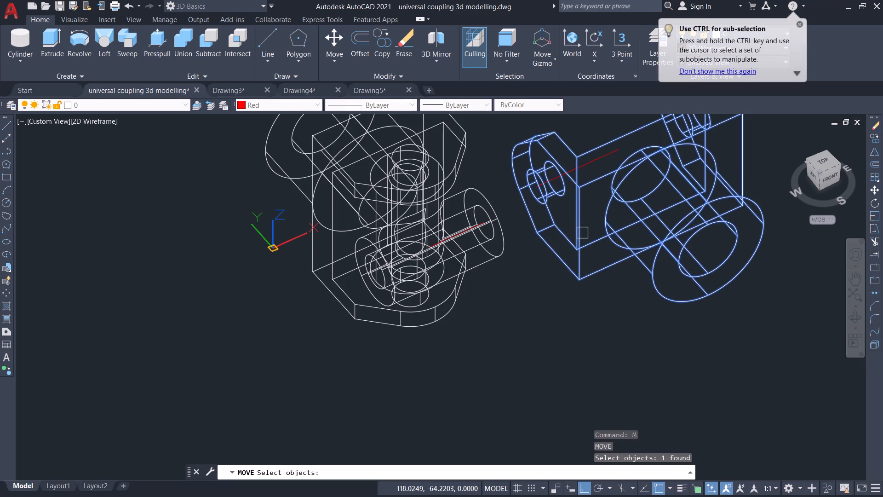
{"action": "key", "text": "Return"}
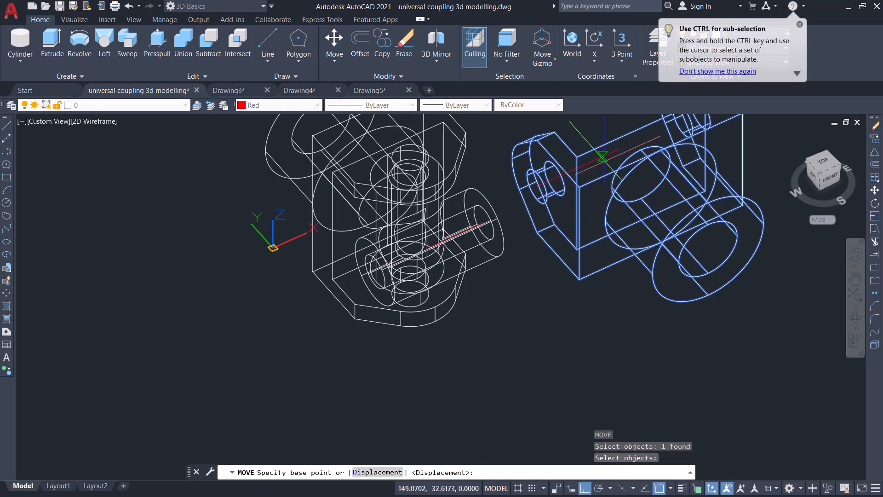
{"action": "left_click", "coordinate": [616, 151]}
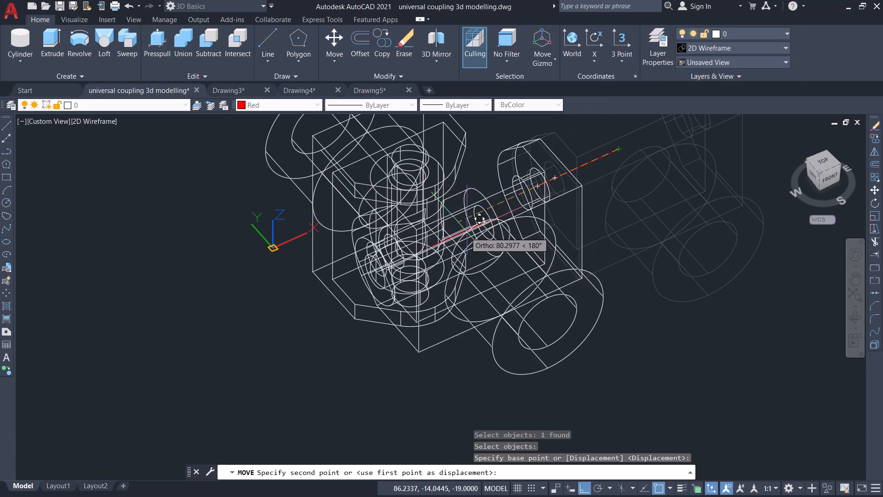
{"action": "scroll", "coordinate": [431, 248], "scroll_direction": "up", "scroll_amount": 3}
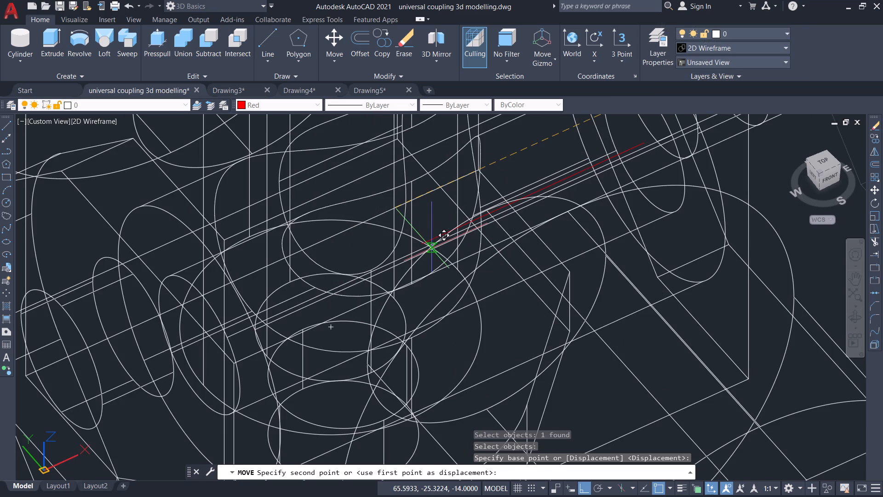
{"action": "left_click", "coordinate": [425, 246]}
{"action": "scroll", "coordinate": [443, 251], "scroll_direction": "down", "scroll_amount": 3}
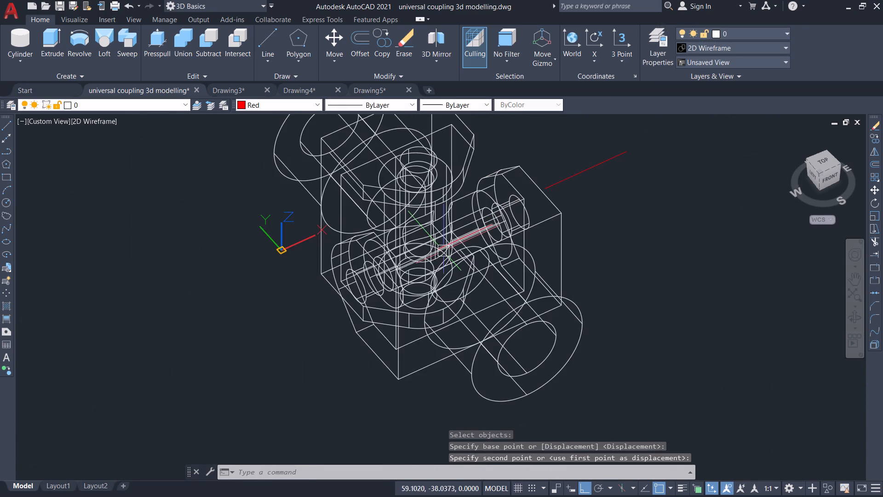
{"action": "scroll", "coordinate": [444, 249], "scroll_direction": "down", "scroll_amount": 1}
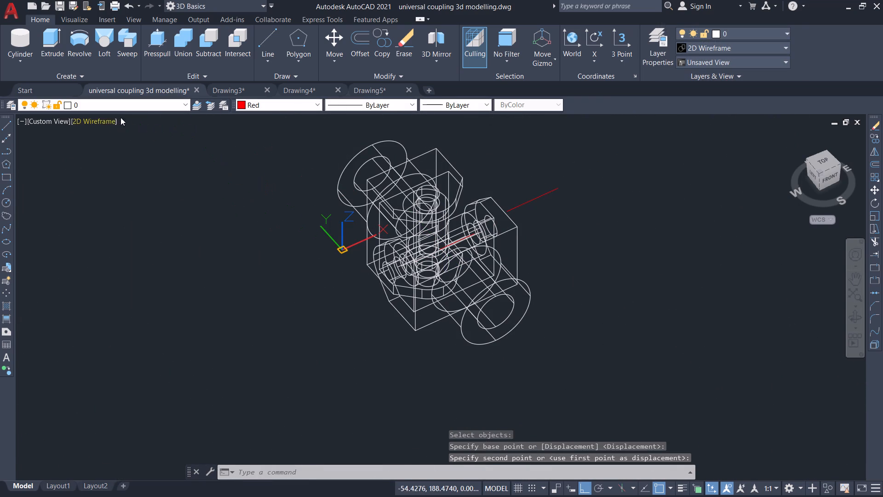
Set the visual style to Conceptual and examine how the second fork fits around the cross piece from several angles.
{"action": "left_click", "coordinate": [101, 120]}
{"action": "left_click", "coordinate": [129, 157]}
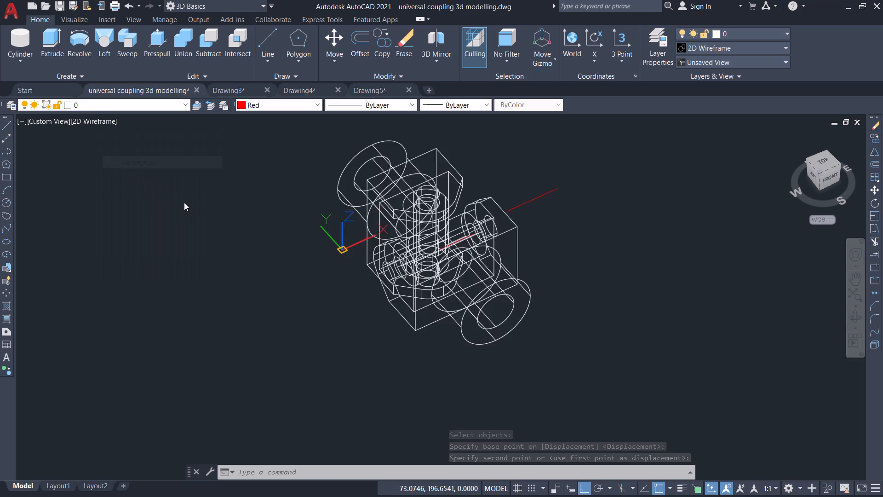
{"action": "middle_click_drag", "start_coordinate": [602, 222], "coordinate": [592, 236], "text": "shift"}
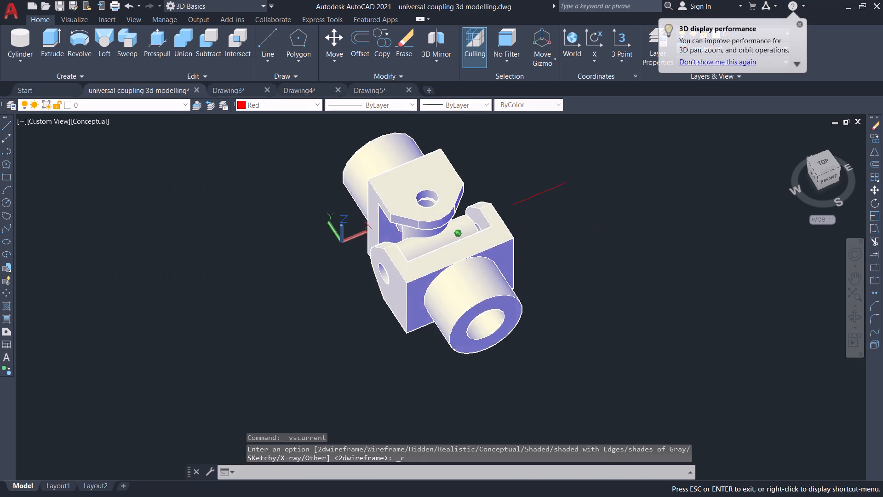
{"action": "middle_click_drag", "start_coordinate": [592, 236], "coordinate": [613, 185], "text": "shift"}
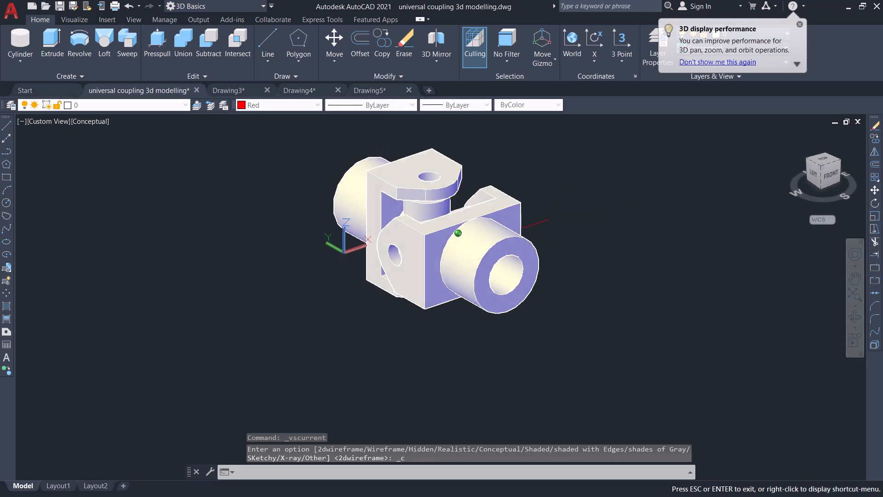
{"action": "middle_click_drag", "start_coordinate": [613, 185], "coordinate": [558, 214], "text": "shift"}
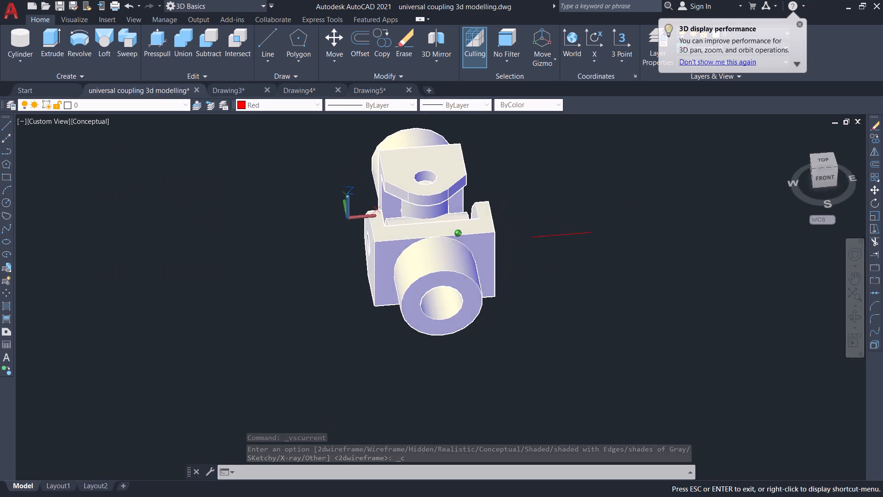
{"action": "middle_click_drag", "start_coordinate": [558, 214], "coordinate": [653, 158], "text": "shift"}
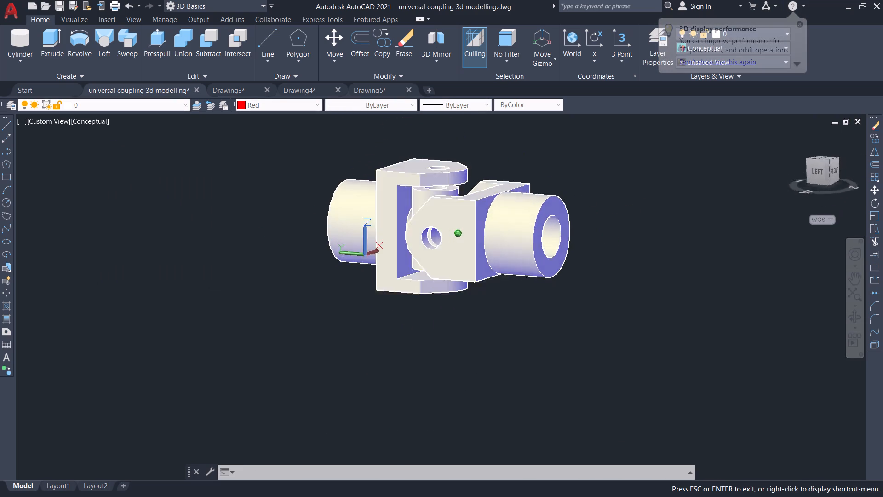
{"action": "middle_click_drag", "start_coordinate": [653, 158], "coordinate": [601, 216], "text": "shift"}
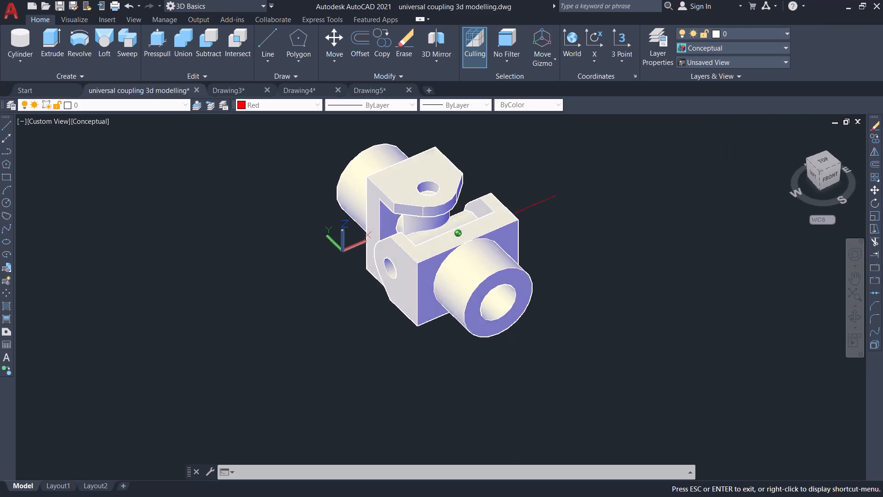
{"action": "middle_click_drag", "start_coordinate": [601, 216], "coordinate": [584, 229], "text": "shift"}
Select the leftover red construction line lying outside the second fork, along the cross piece's horizontal axis.
{"action": "left_click", "coordinate": [565, 196]}
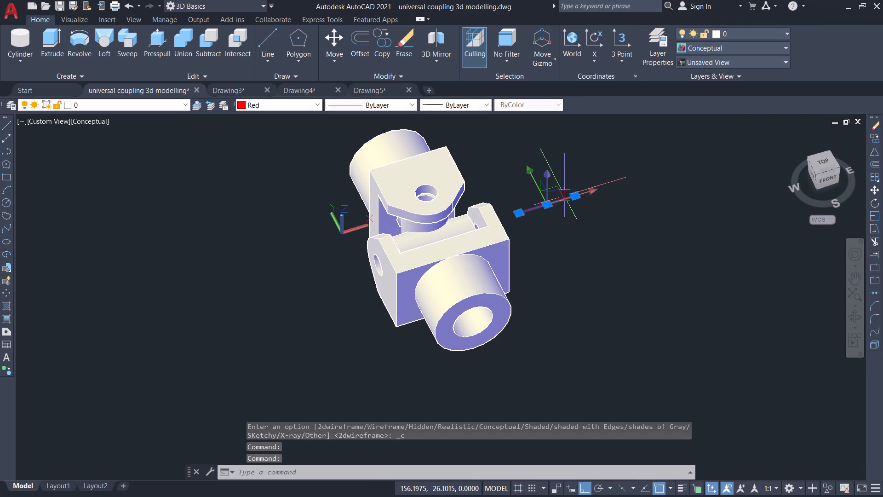
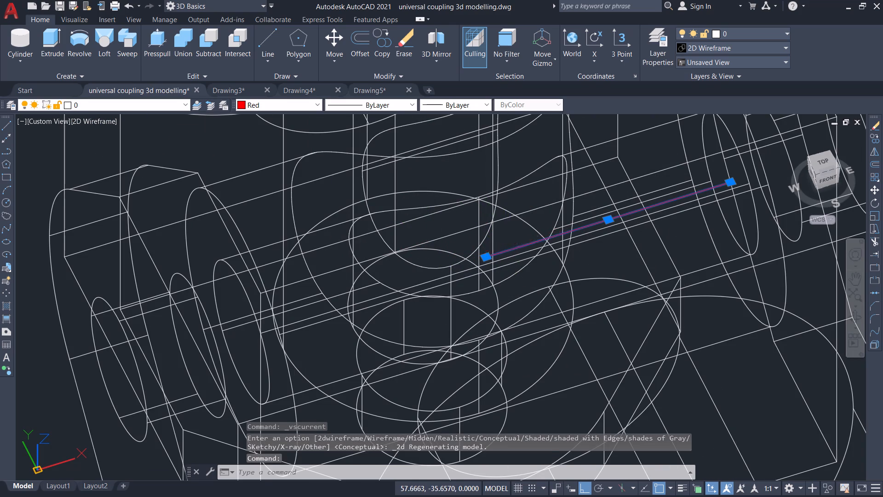
Set the visual style to Conceptual and examine the two forks and cross piece from another angle.
{"action": "scroll", "coordinate": [510, 242], "scroll_direction": "down", "scroll_amount": 6}
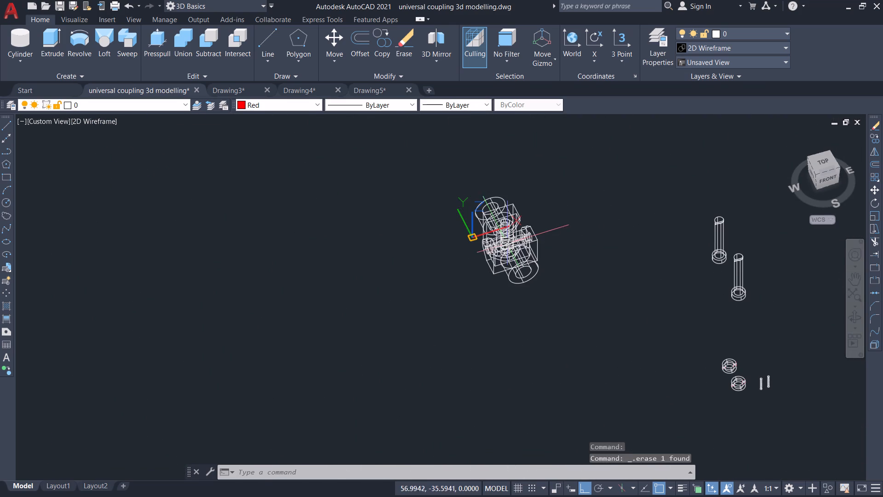
{"action": "left_click", "coordinate": [100, 124]}
{"action": "left_click", "coordinate": [126, 166]}
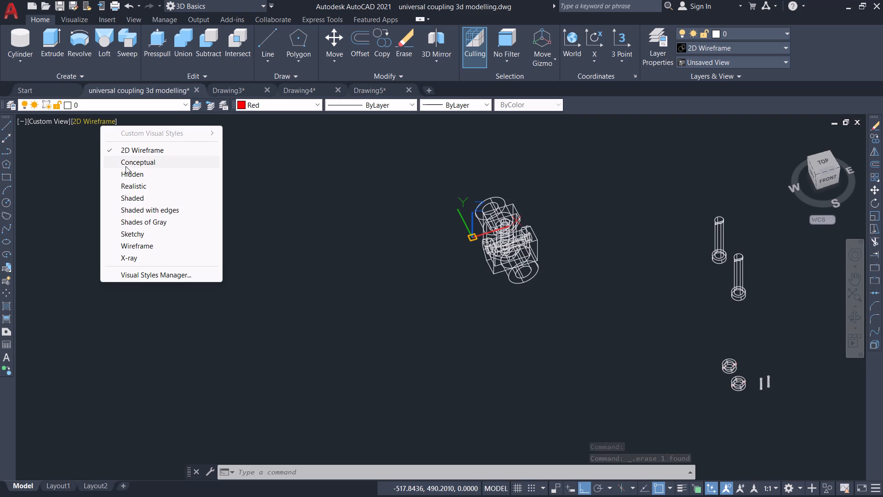
{"action": "scroll", "coordinate": [637, 304], "scroll_direction": "up", "scroll_amount": 4}
{"action": "scroll", "coordinate": [521, 291], "scroll_direction": "down", "scroll_amount": 3}
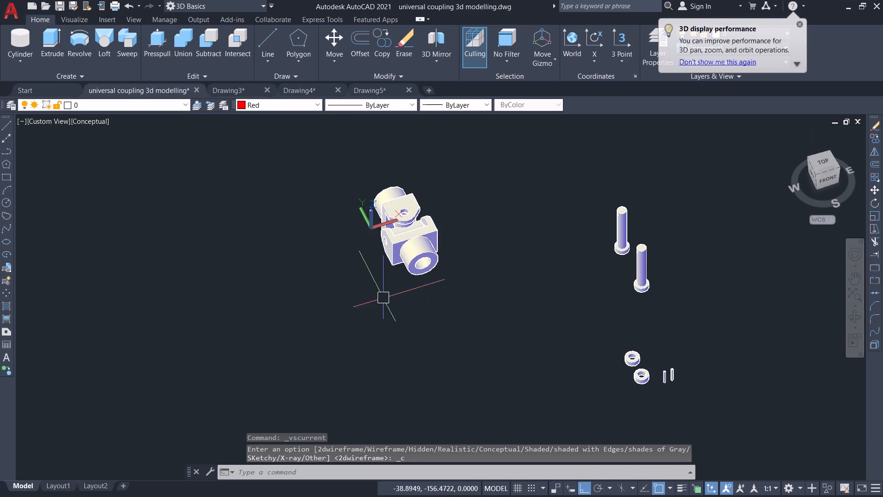
{"action": "middle_click_drag", "start_coordinate": [234, 254], "coordinate": [319, 274], "text": "shift"}
{"action": "scroll", "coordinate": [416, 400], "scroll_direction": "down", "scroll_amount": 2}
{"action": "scroll", "coordinate": [417, 403], "scroll_direction": "up", "scroll_amount": 5}
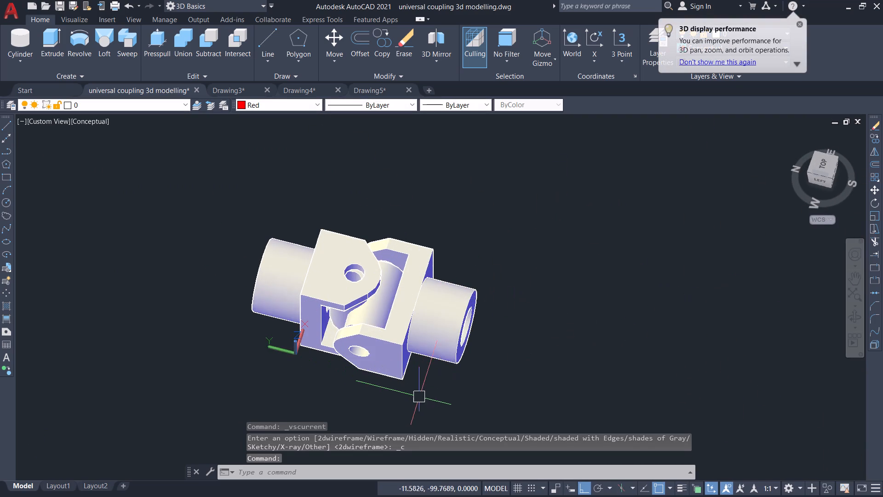
{"action": "scroll", "coordinate": [427, 398], "scroll_direction": "up", "scroll_amount": 1}
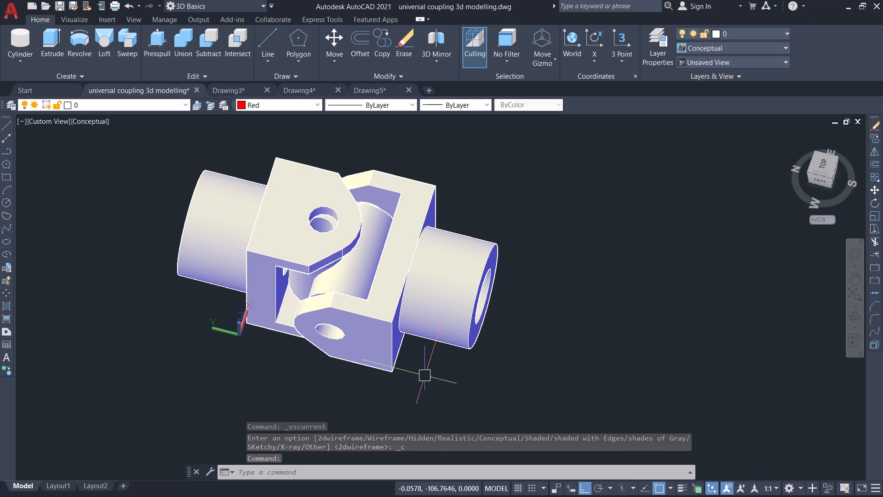
Union the first fork, the second fork and the cross piece between them into one solid.
{"action": "left_click", "coordinate": [177, 42]}
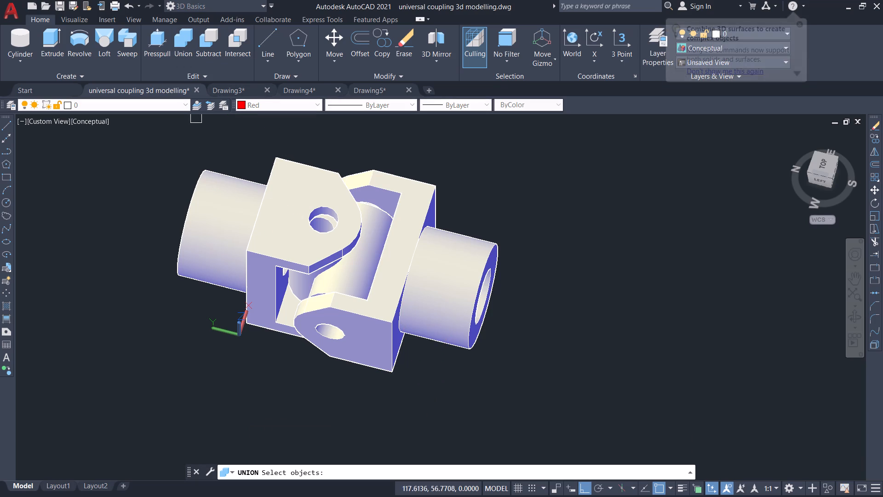
{"action": "left_click", "coordinate": [228, 199]}
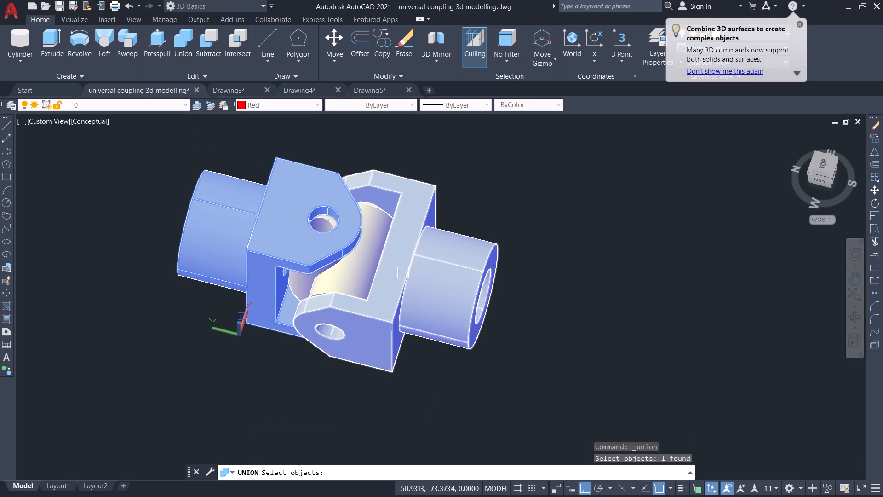
{"action": "left_click", "coordinate": [413, 280]}
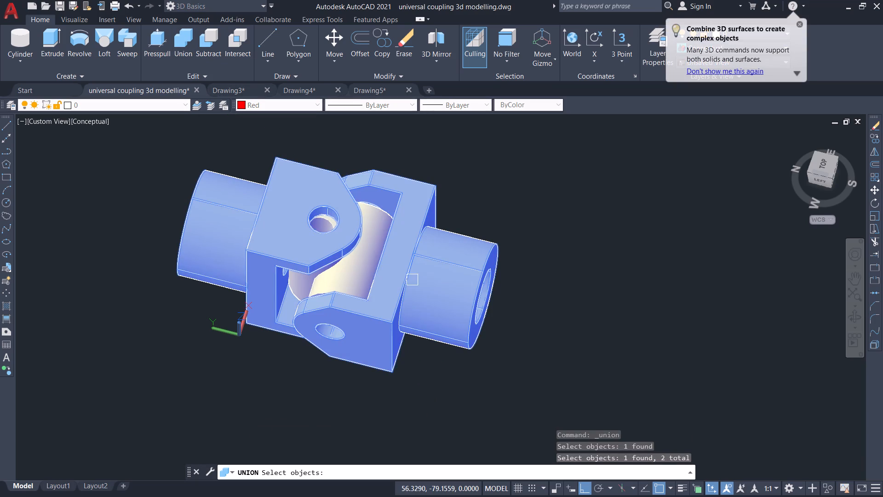
{"action": "left_click", "coordinate": [359, 266]}
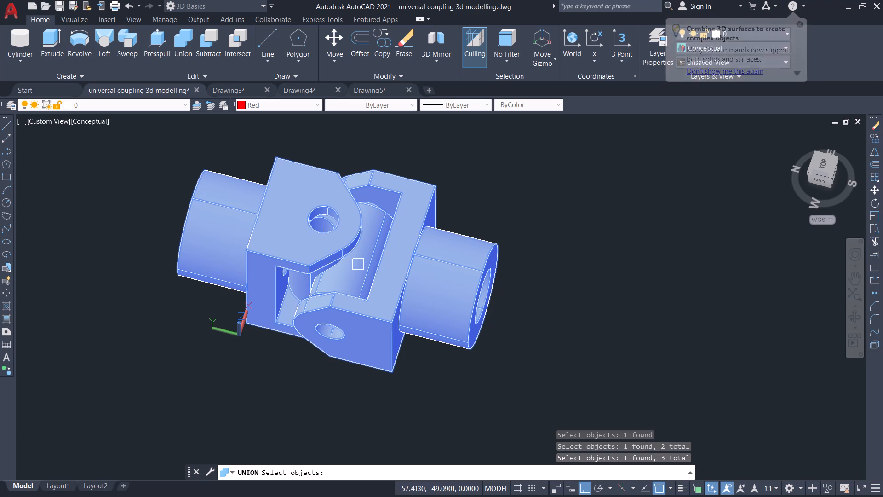
{"action": "key", "text": "Return"}
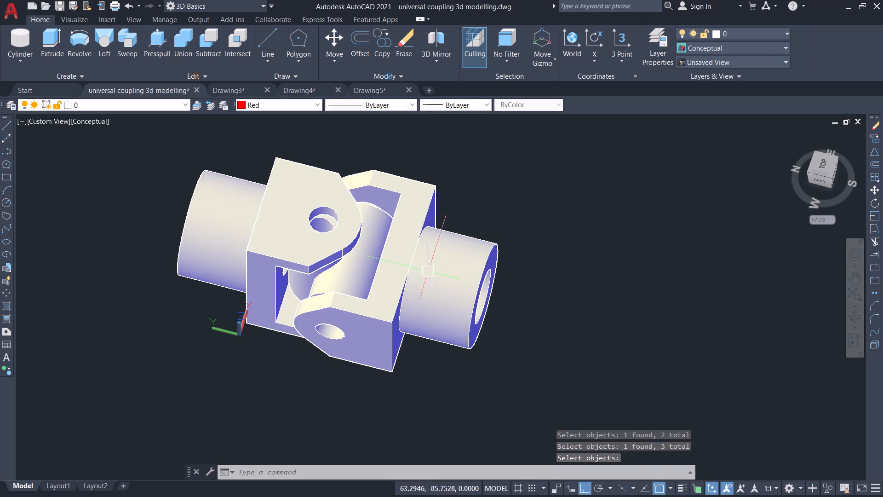
Inspect the united coupling body in 2D Wireframe, and return the visual style to Conceptual.
{"action": "scroll", "coordinate": [568, 248], "scroll_direction": "down", "scroll_amount": 2}
{"action": "scroll", "coordinate": [568, 248], "scroll_direction": "up", "scroll_amount": 2}
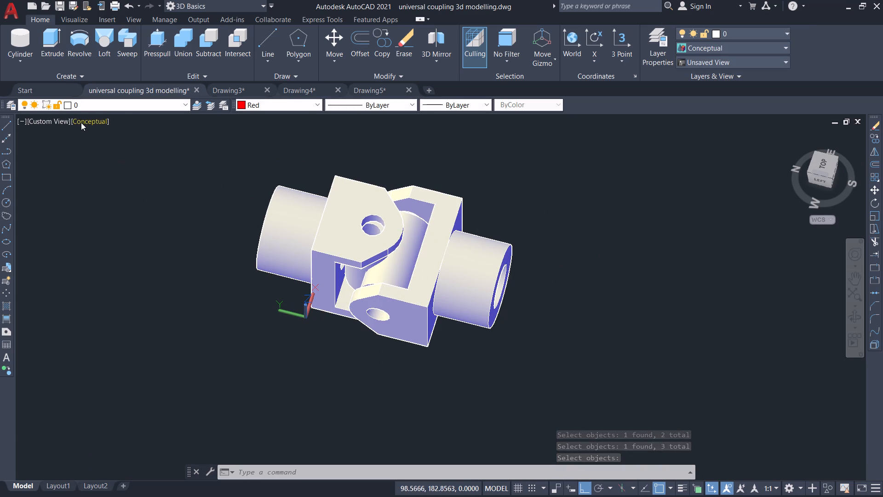
{"action": "left_click", "coordinate": [81, 122]}
{"action": "left_click", "coordinate": [109, 150]}
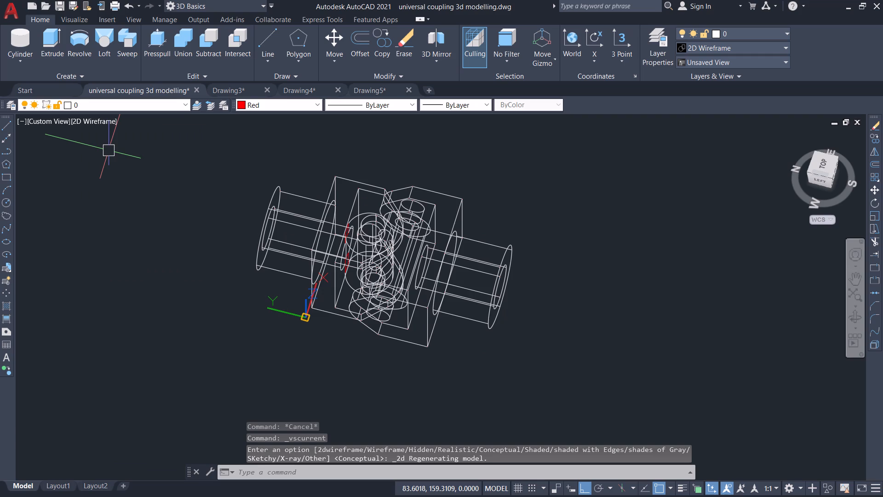
{"action": "left_click", "coordinate": [102, 124]}
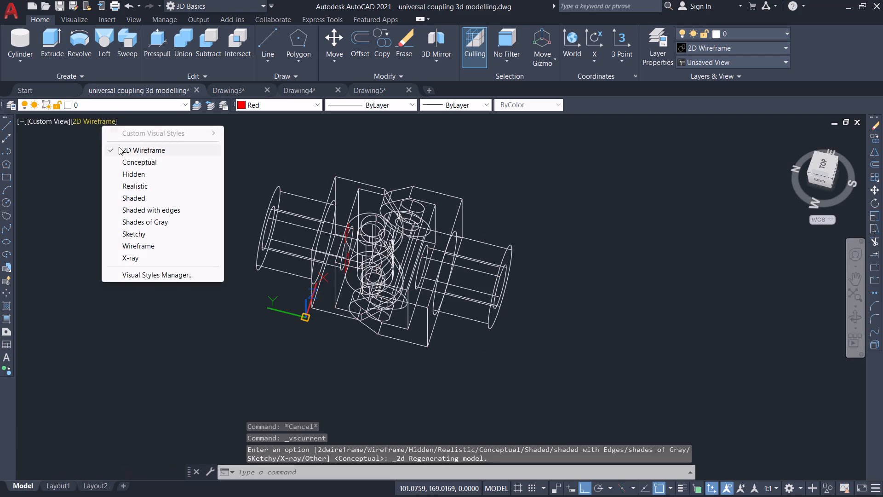
{"action": "left_click", "coordinate": [125, 158]}
Examine the united coupling from several sides, finishing in the home view with the loose pins, collars and rods in sight.
{"action": "scroll", "coordinate": [452, 224], "scroll_direction": "down", "scroll_amount": 2}
{"action": "scroll", "coordinate": [452, 224], "scroll_direction": "up", "scroll_amount": 2}
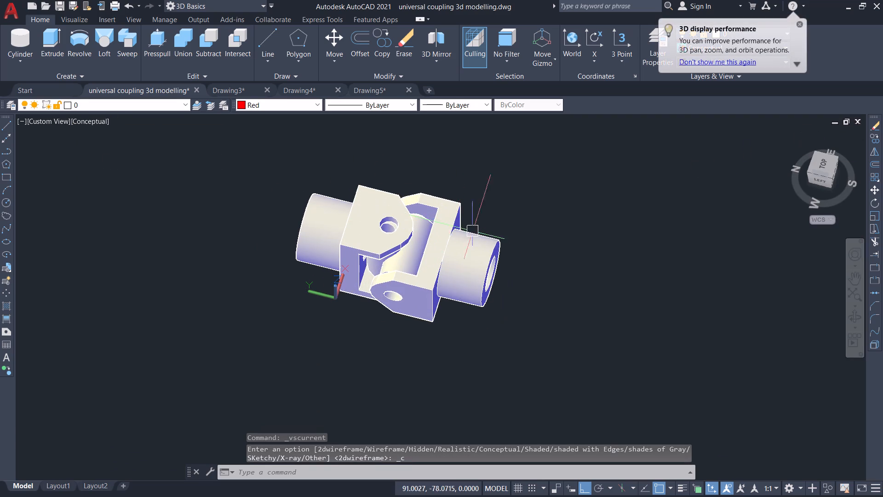
{"action": "scroll", "coordinate": [491, 232], "scroll_direction": "up", "scroll_amount": 2}
{"action": "scroll", "coordinate": [490, 230], "scroll_direction": "down", "scroll_amount": 1}
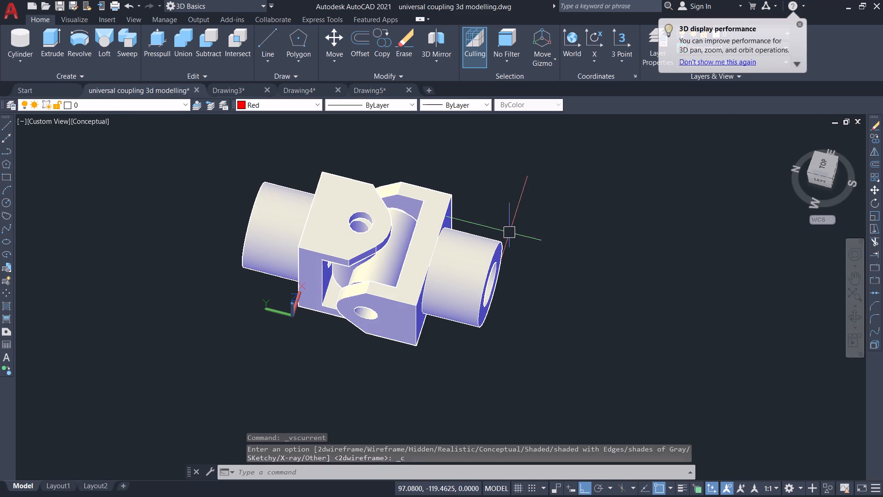
{"action": "middle_click_drag", "start_coordinate": [510, 233], "coordinate": [506, 149], "text": "shift"}
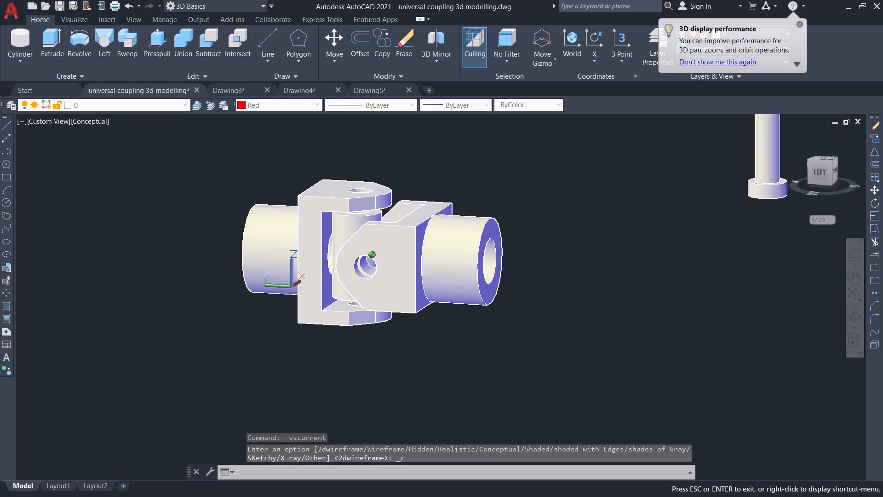
{"action": "middle_click_drag", "start_coordinate": [506, 149], "coordinate": [465, 178], "text": "shift"}
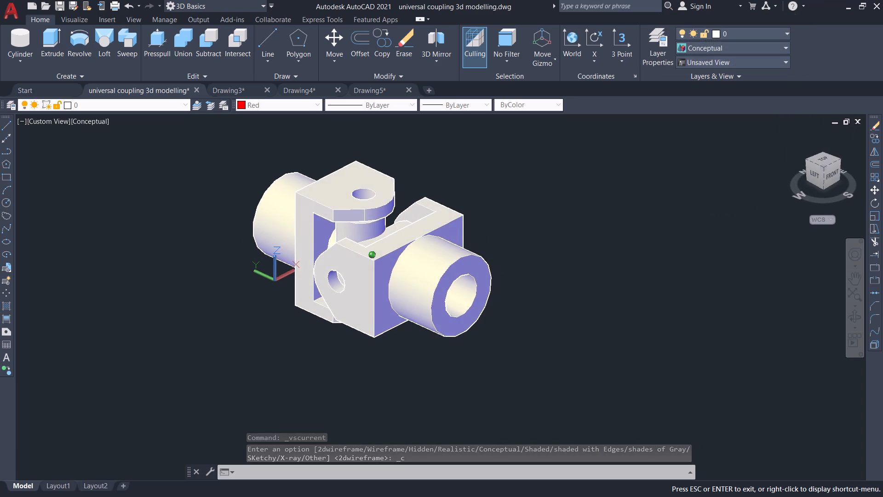
{"action": "middle_click_drag", "start_coordinate": [465, 178], "coordinate": [473, 180], "text": "shift"}
{"action": "scroll", "coordinate": [503, 202], "scroll_direction": "down", "scroll_amount": 1}
{"action": "scroll", "coordinate": [503, 202], "scroll_direction": "up", "scroll_amount": 2}
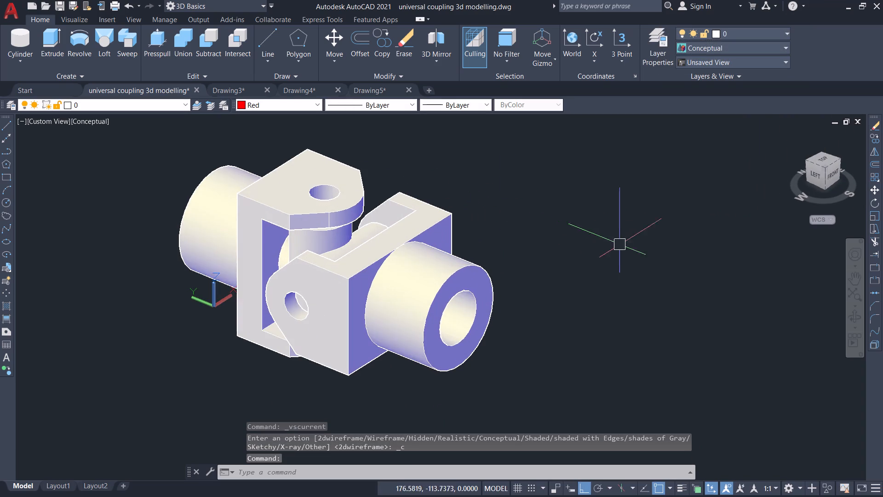
{"action": "scroll", "coordinate": [621, 246], "scroll_direction": "down", "scroll_amount": 1}
{"action": "left_click", "coordinate": [796, 138]}
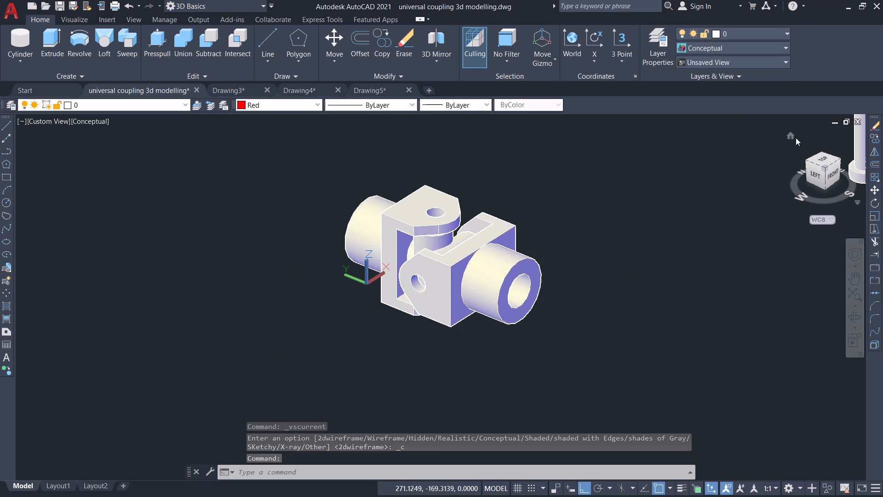
{"action": "left_click", "coordinate": [792, 137]}
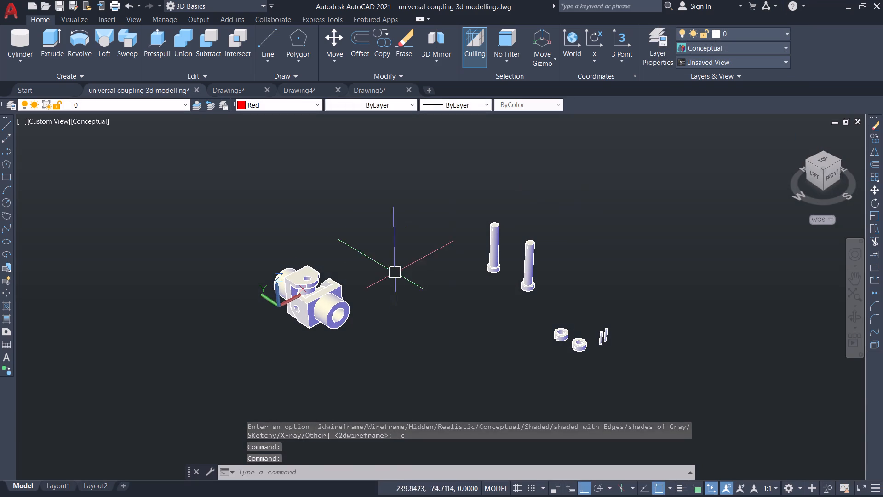
{"action": "scroll", "coordinate": [325, 309], "scroll_direction": "up", "scroll_amount": 3}
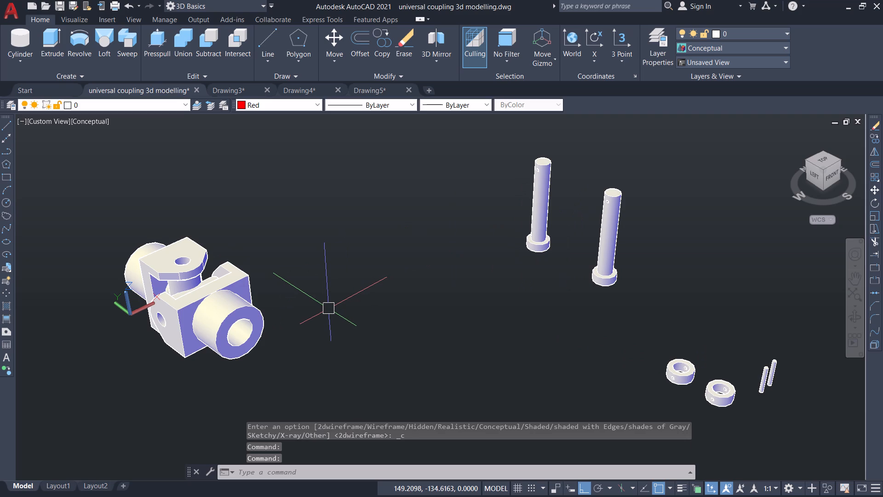
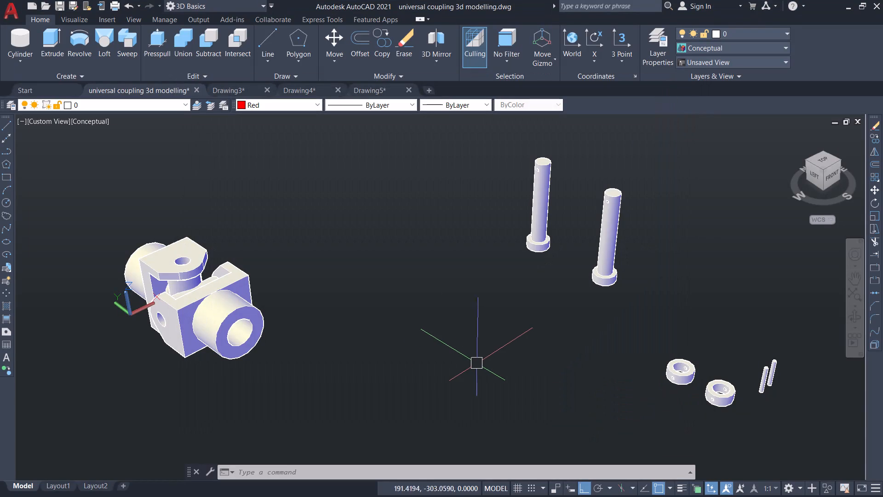
Rotate the upright pin nearer the coupling 180 degrees about the X axis with 3DROTATE so its head is on top.
{"action": "scroll", "coordinate": [101, 362], "scroll_direction": "up", "scroll_amount": 3}
{"action": "scroll", "coordinate": [113, 358], "scroll_direction": "down", "scroll_amount": 2}
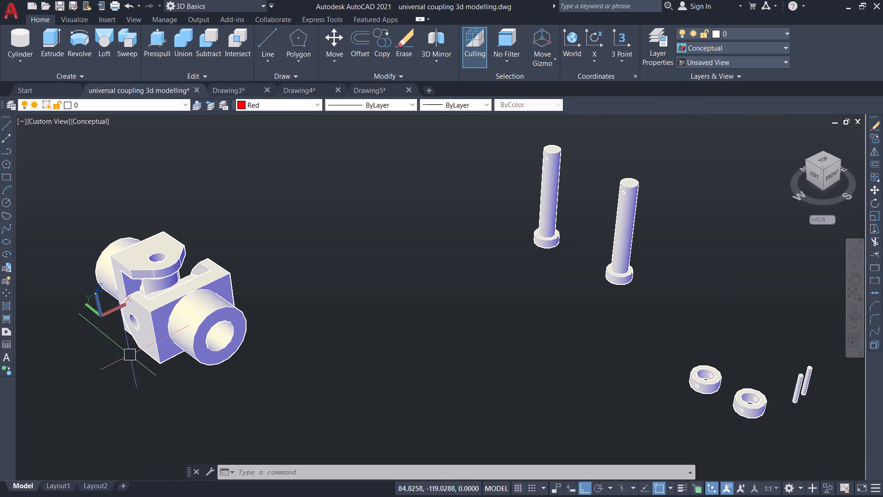
{"action": "scroll", "coordinate": [86, 343], "scroll_direction": "up", "scroll_amount": 2}
{"action": "scroll", "coordinate": [96, 344], "scroll_direction": "down", "scroll_amount": 2}
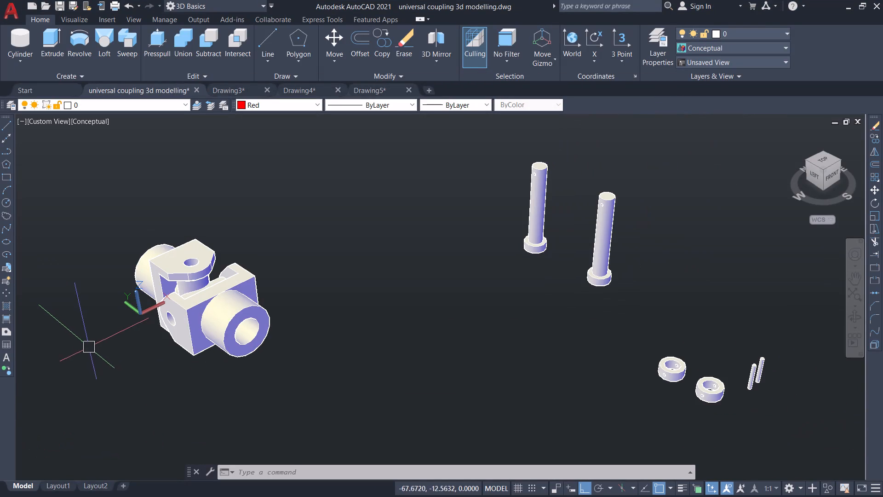
{"action": "middle_click_drag", "start_coordinate": [107, 352], "coordinate": [150, 354]}
{"action": "scroll", "coordinate": [276, 317], "scroll_direction": "up", "scroll_amount": 1}
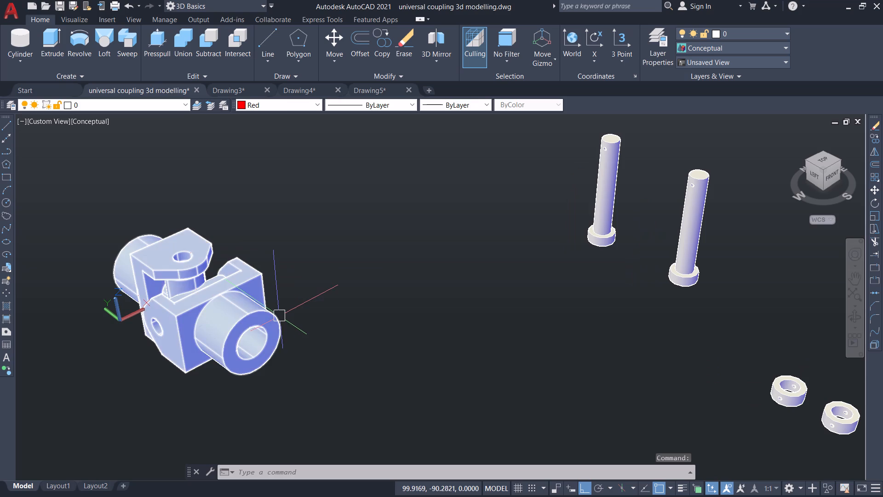
{"action": "middle_click_drag", "start_coordinate": [286, 309], "coordinate": [335, 315]}
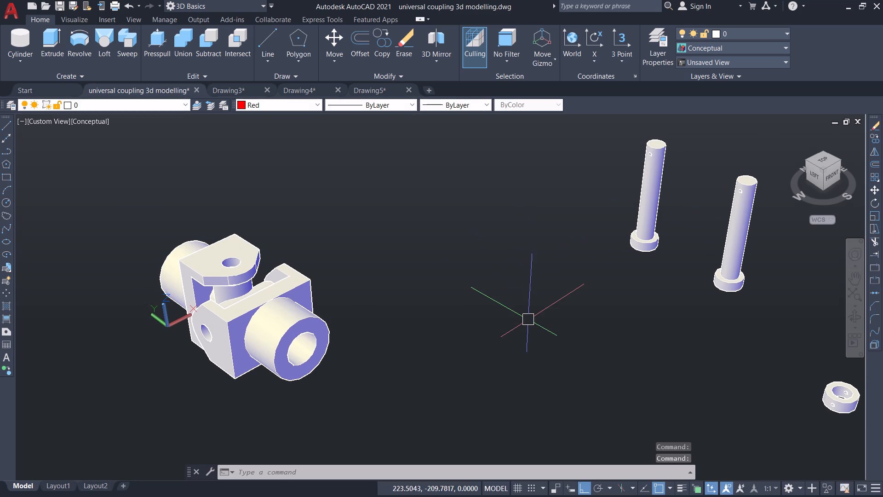
{"action": "left_click", "coordinate": [650, 202]}
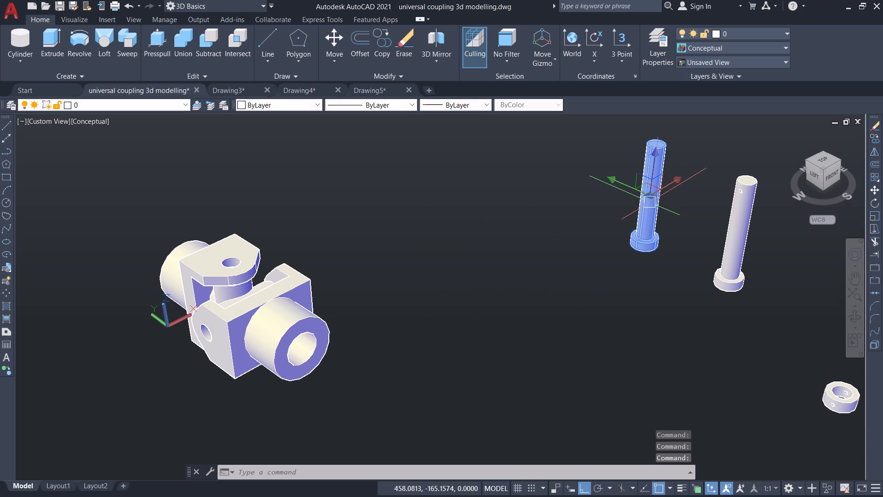
{"action": "type", "text": "3dr"}
{"action": "key", "text": "Return"}
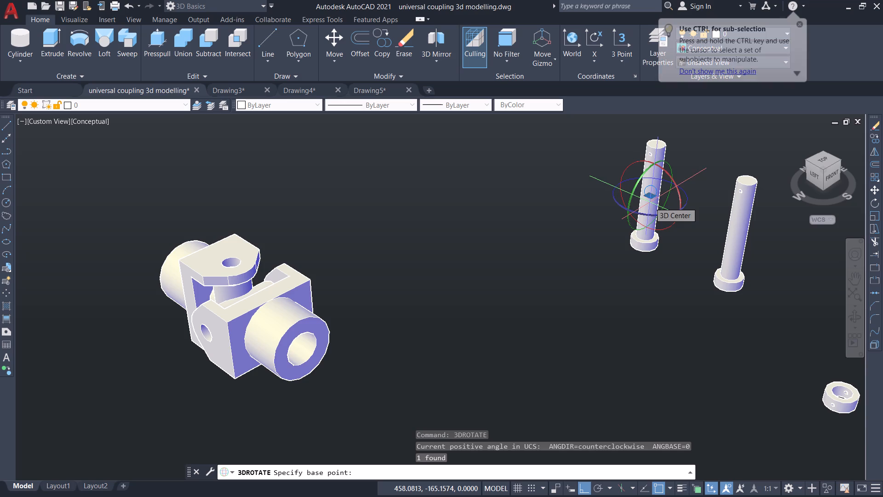
{"action": "left_click", "coordinate": [627, 210]}
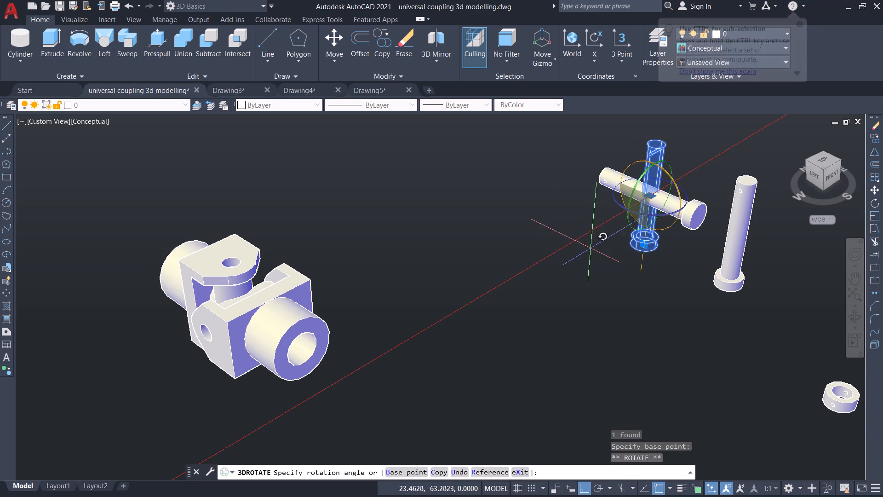
{"action": "left_click", "coordinate": [733, 162]}
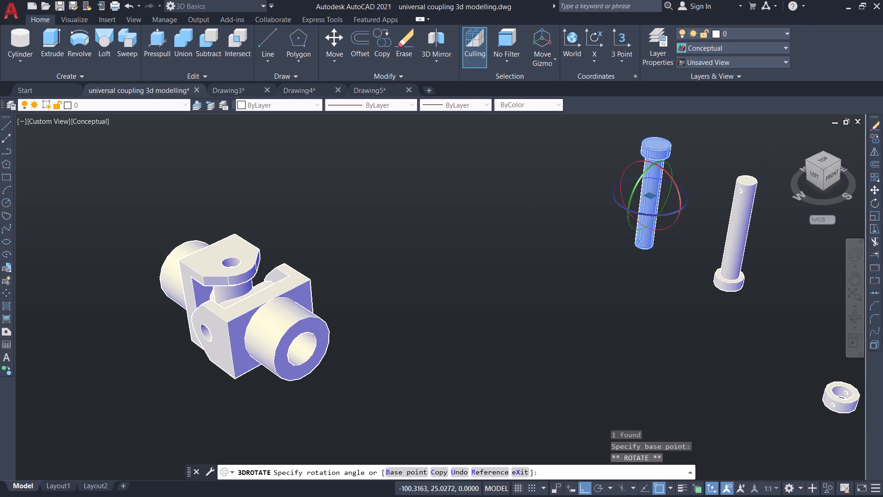
{"action": "key", "text": "Escape"}
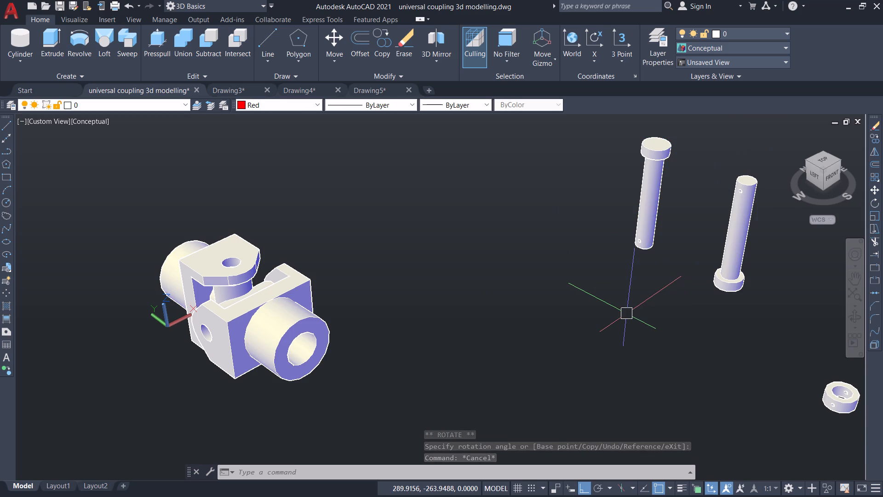
Rotate the other pin 90 degrees about the Y axis with 3DROTATE, so it lies horizontally with its plain end towards the coupling.
{"action": "type", "text": "3dr"}
{"action": "key", "text": "Return"}
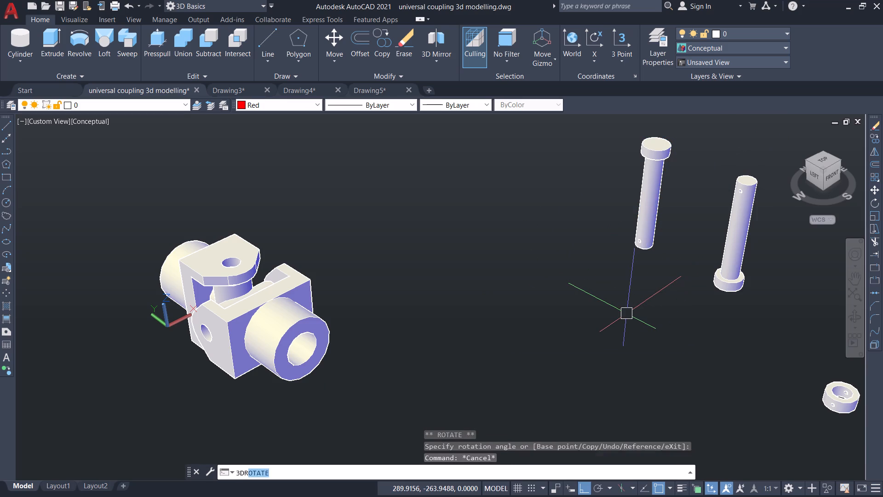
{"action": "left_click", "coordinate": [728, 236]}
{"action": "key", "text": "Return"}
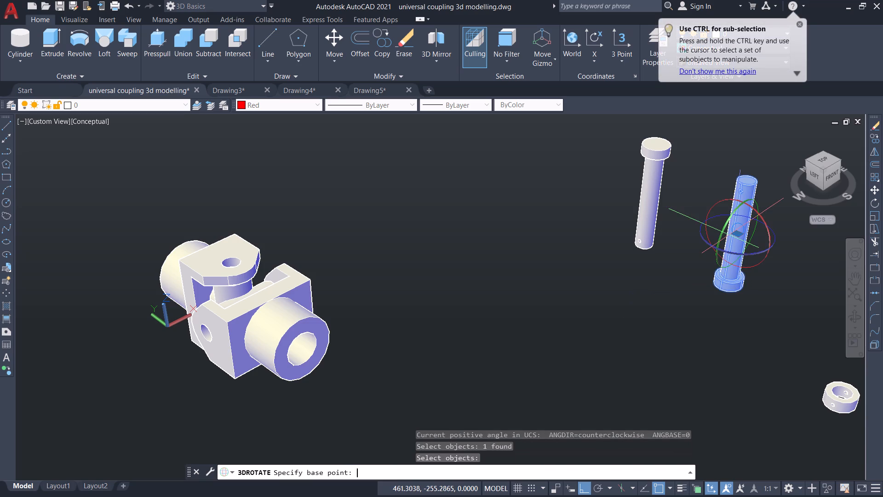
{"action": "left_click", "coordinate": [725, 198]}
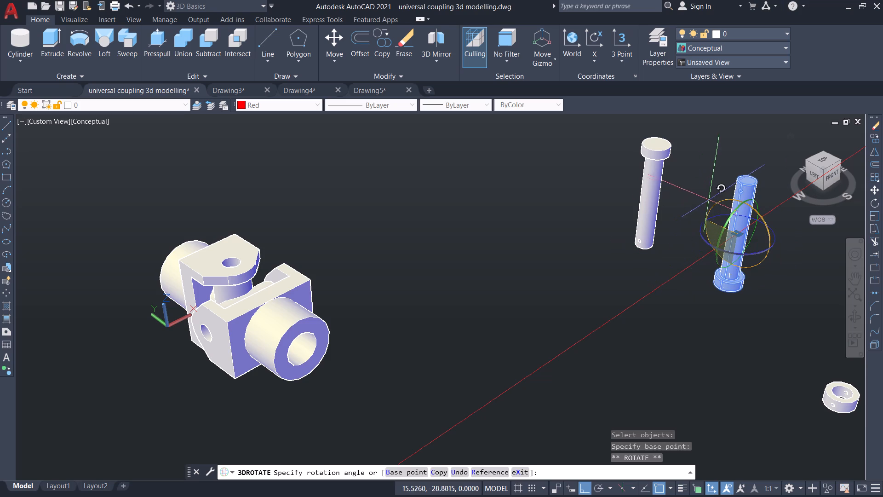
{"action": "left_click", "coordinate": [710, 199]}
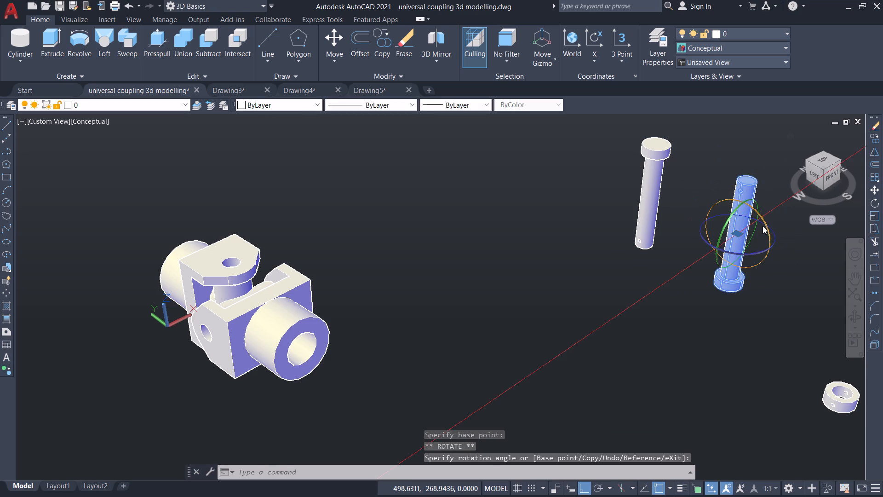
{"action": "left_click", "coordinate": [763, 226]}
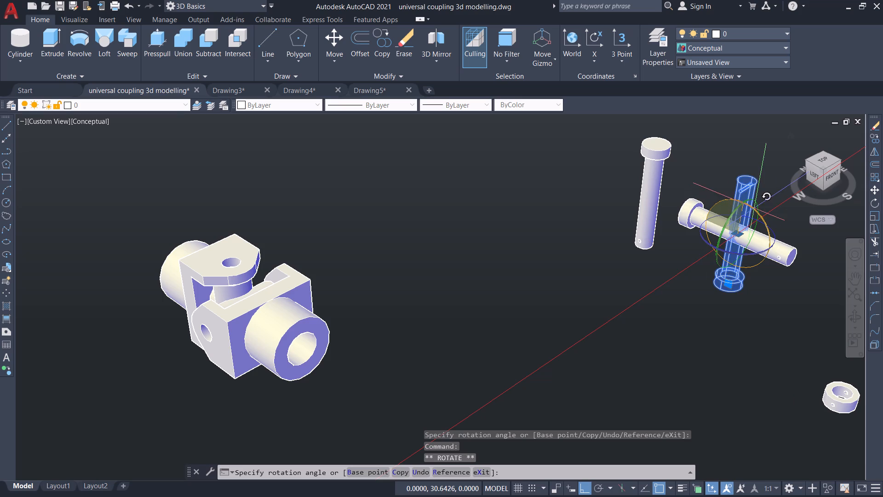
{"action": "left_click", "coordinate": [683, 236]}
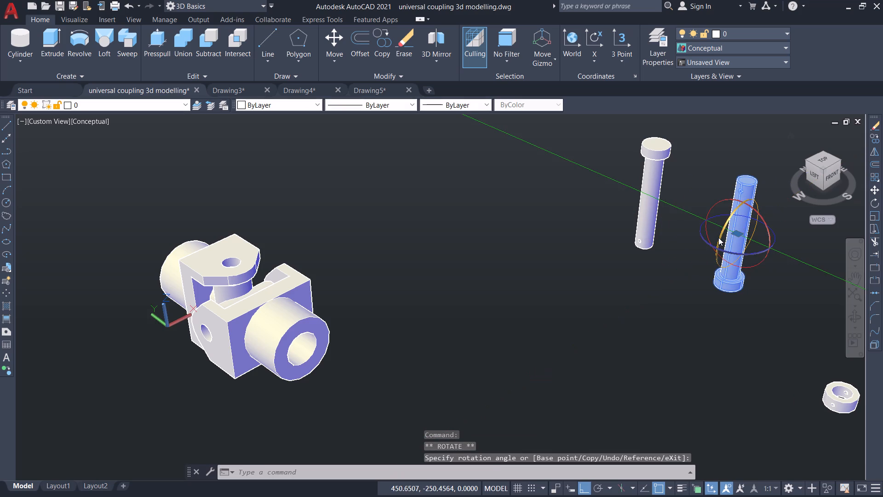
{"action": "left_click", "coordinate": [718, 237]}
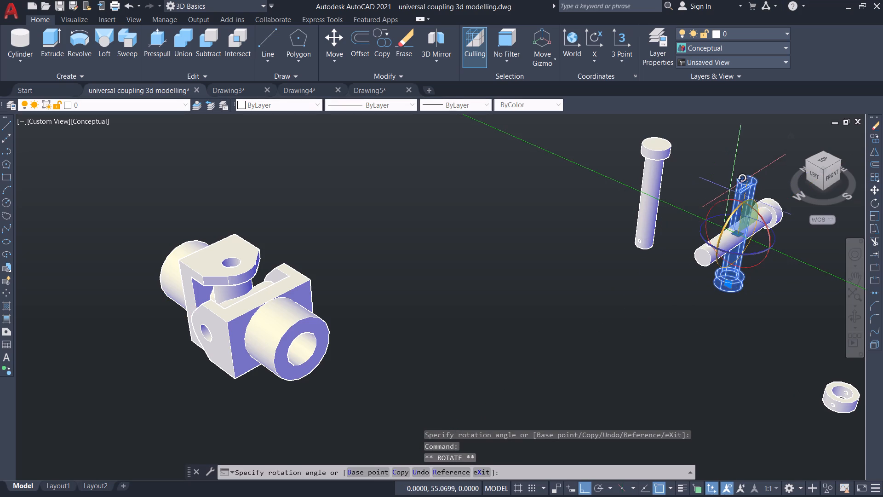
{"action": "left_click", "coordinate": [730, 188]}
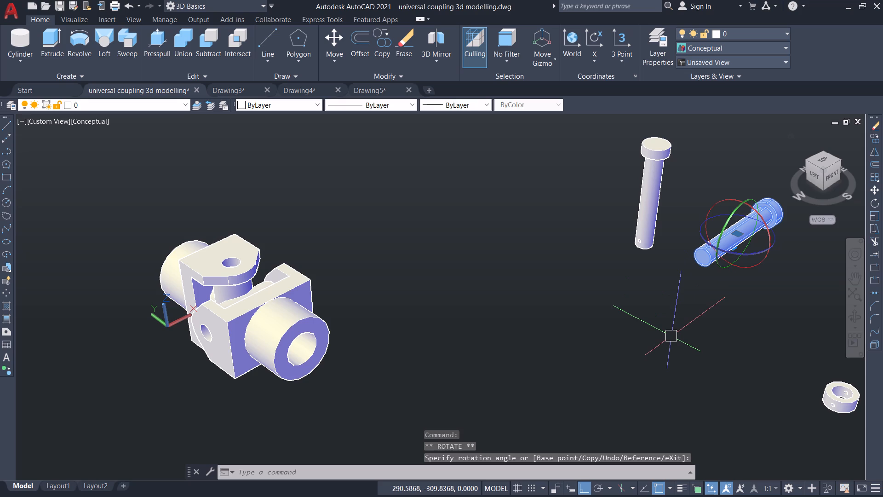
{"action": "key", "text": "Escape"}
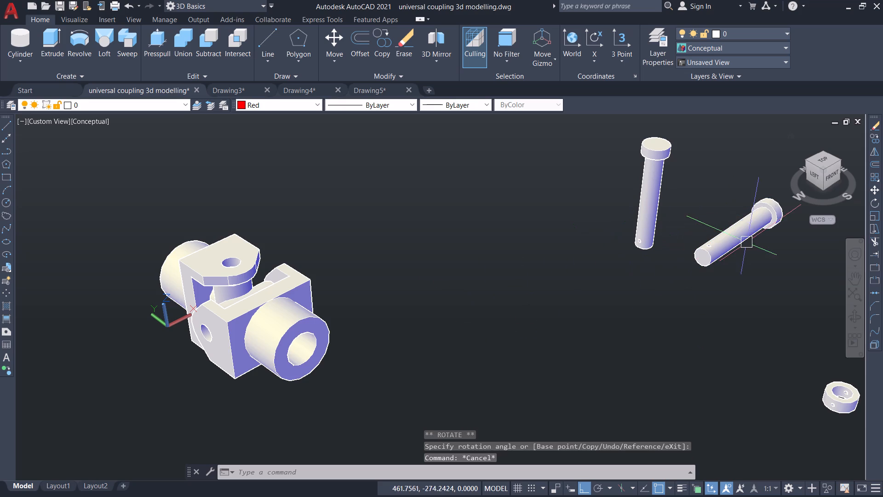
Move the horizontal pin by its head, with Ortho off, to a spot beside the united coupling body.
{"action": "middle_click_drag", "start_coordinate": [750, 261], "coordinate": [725, 285]}
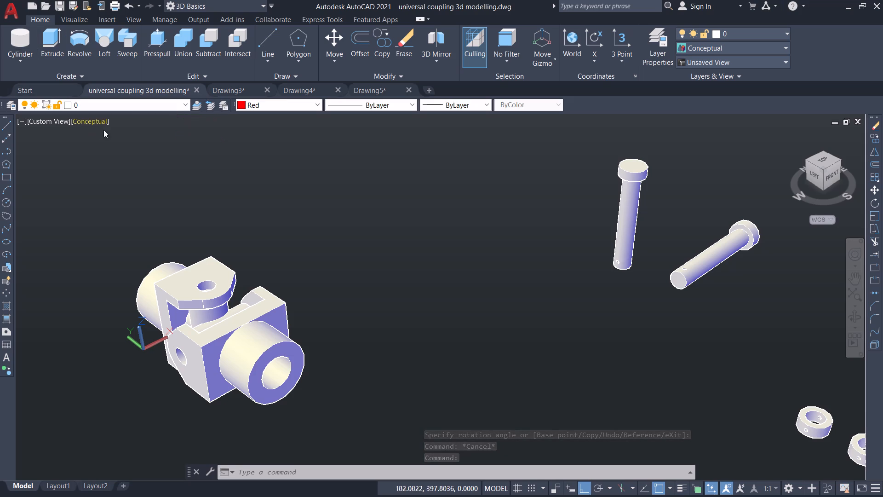
{"action": "key", "text": "m"}
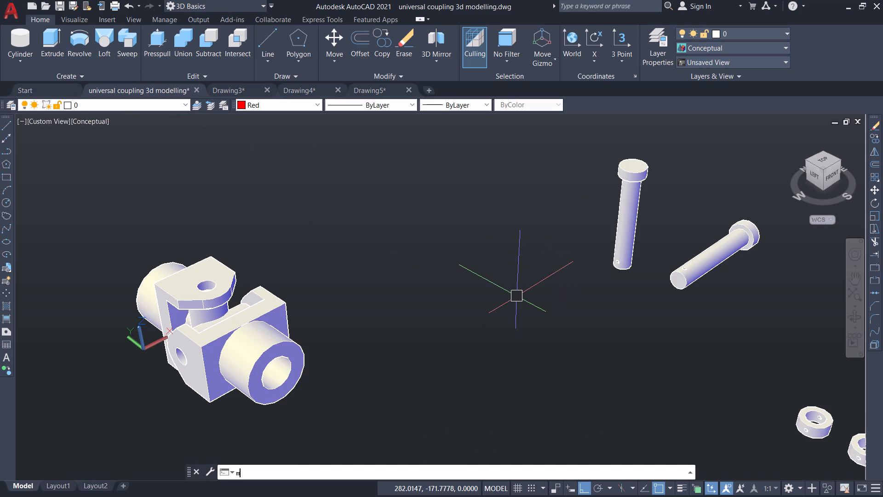
{"action": "key", "text": "Return"}
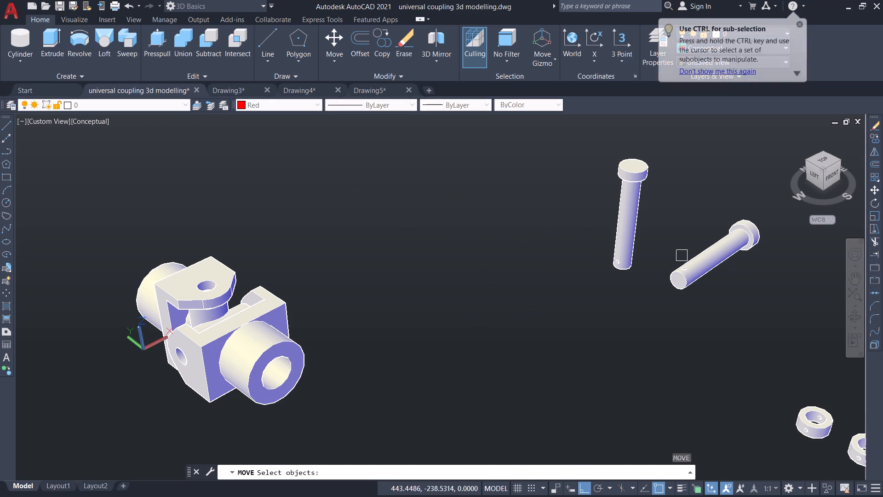
{"action": "left_click", "coordinate": [704, 262]}
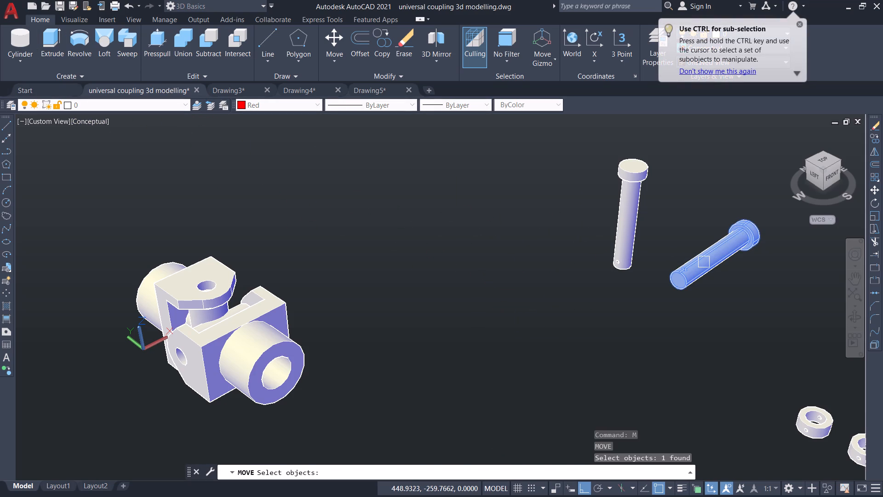
{"action": "key", "text": "Return"}
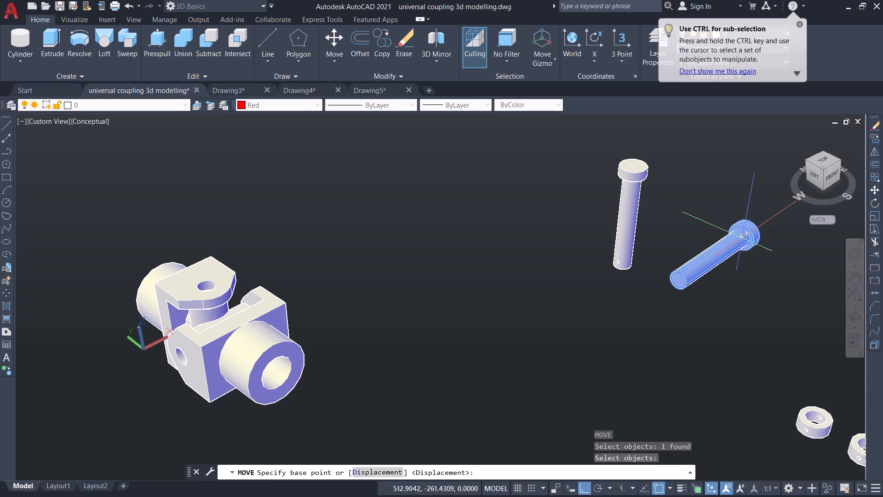
{"action": "left_click", "coordinate": [742, 239]}
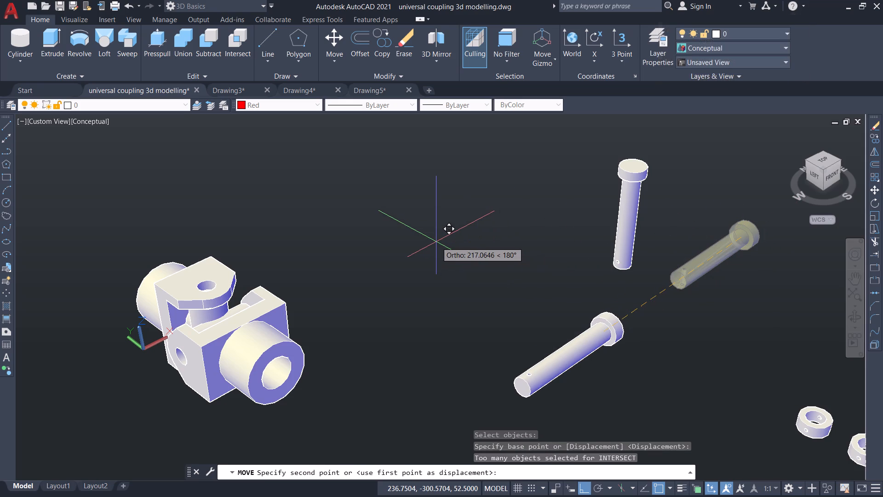
{"action": "key", "text": "F8"}
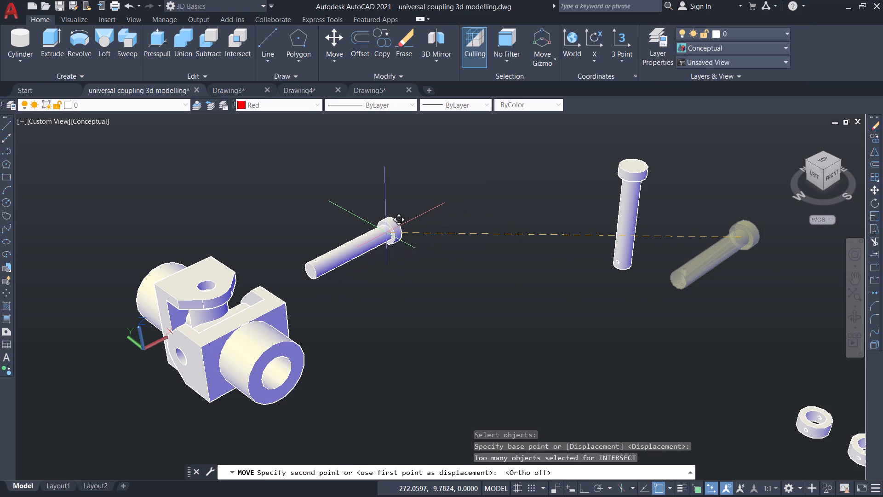
{"action": "left_click", "coordinate": [384, 242]}
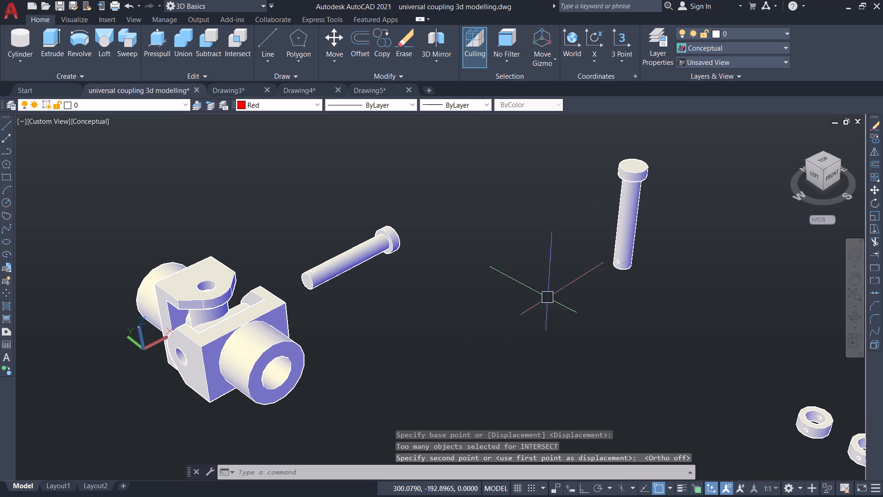
Move the upright pin by the centre of its head to a spot above the coupling's upper fork.
{"action": "key", "text": "space"}
{"action": "left_click", "coordinate": [627, 226]}
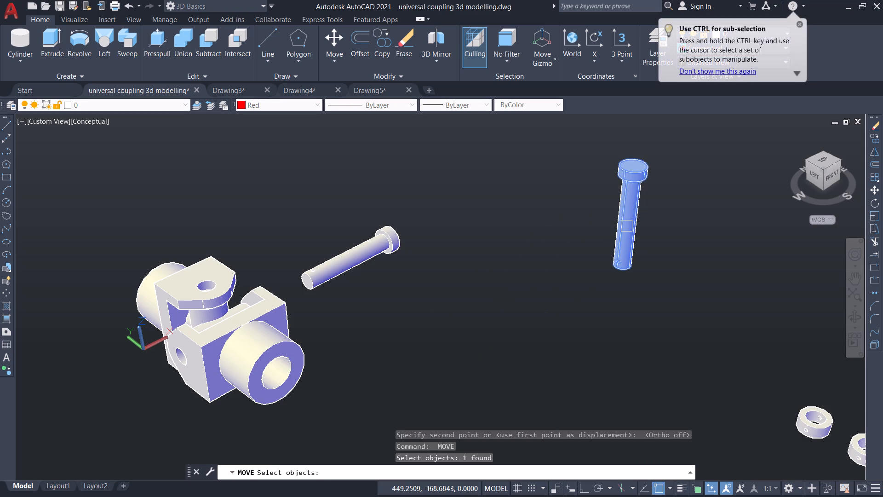
{"action": "key", "text": "Return"}
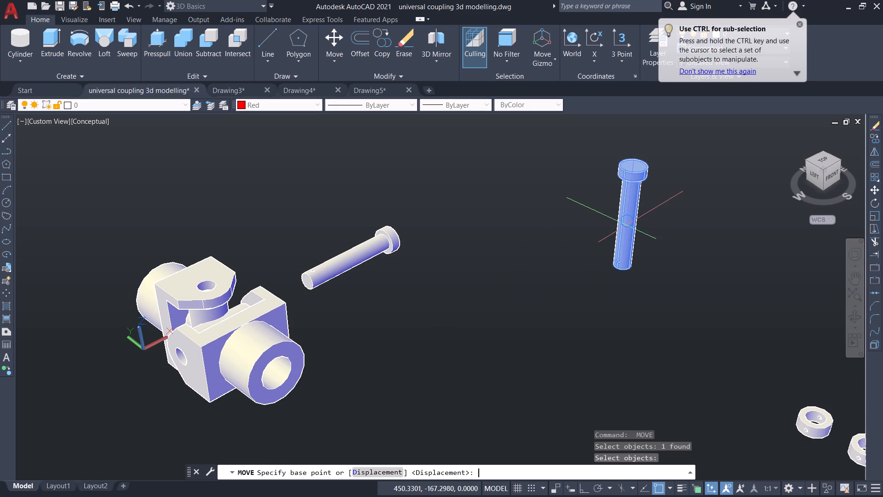
{"action": "left_click", "coordinate": [632, 166]}
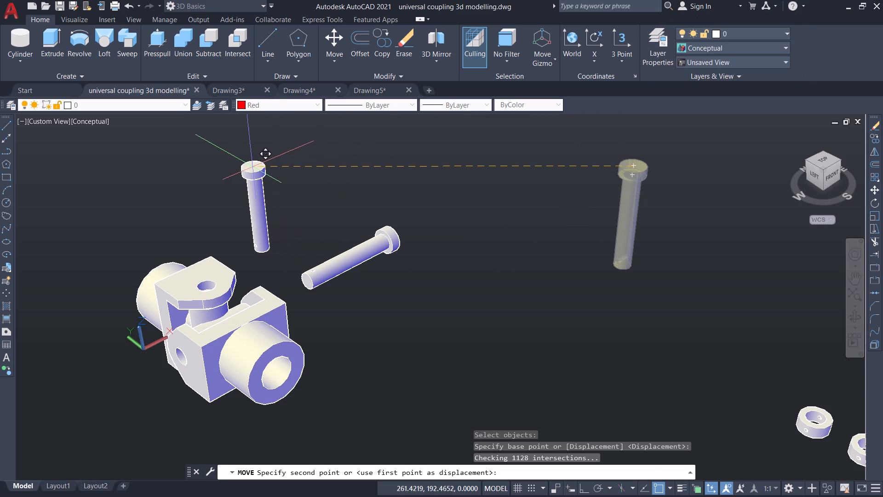
{"action": "left_click", "coordinate": [228, 166]}
Move the two collars and two small rods together to a spot near the pins, beyond the horizontal pin's head.
{"action": "scroll", "coordinate": [415, 348], "scroll_direction": "down", "scroll_amount": 1}
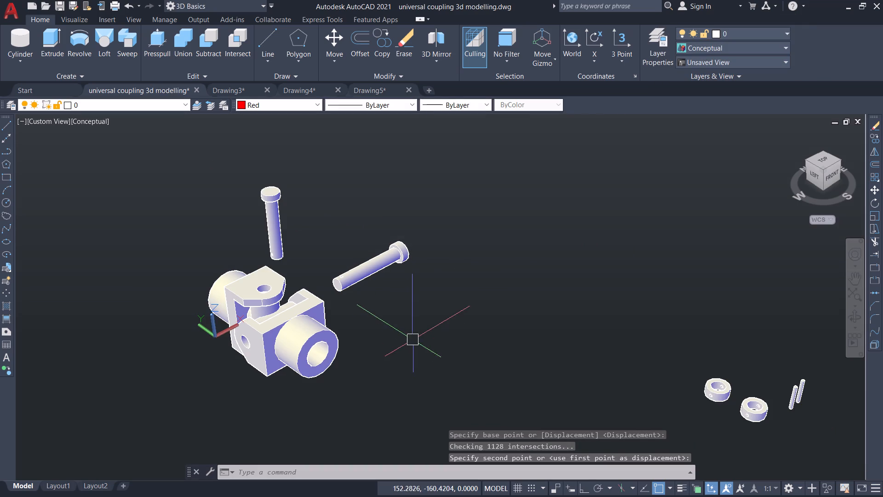
{"action": "middle_click_drag", "start_coordinate": [505, 362], "coordinate": [468, 331]}
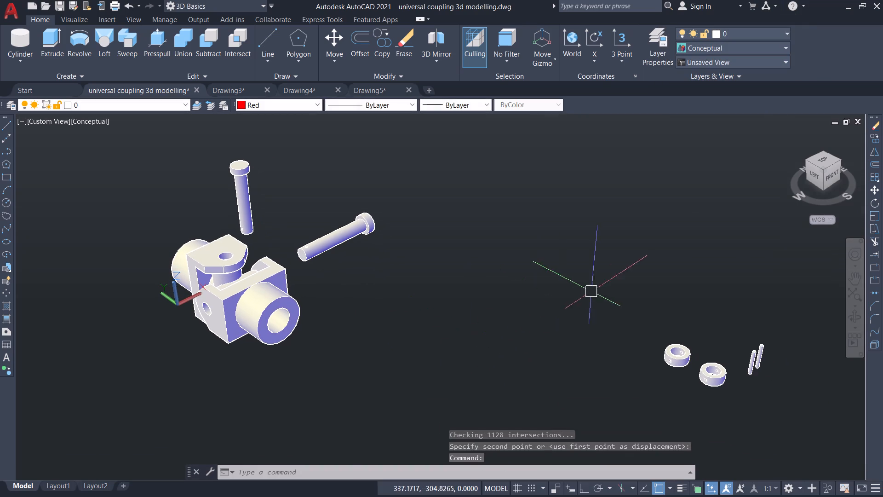
{"action": "left_click", "coordinate": [625, 263]}
{"action": "left_click", "coordinate": [793, 428]}
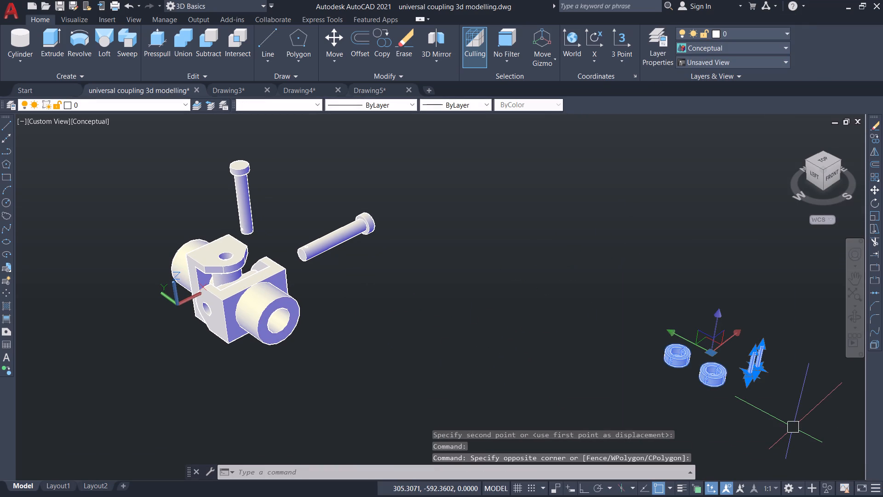
{"action": "key", "text": "m"}
{"action": "key", "text": "Return"}
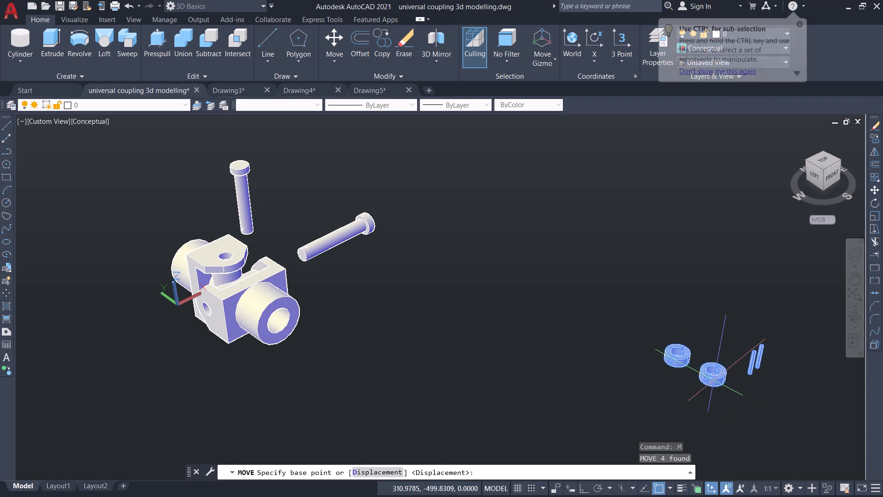
{"action": "left_click", "coordinate": [710, 378]}
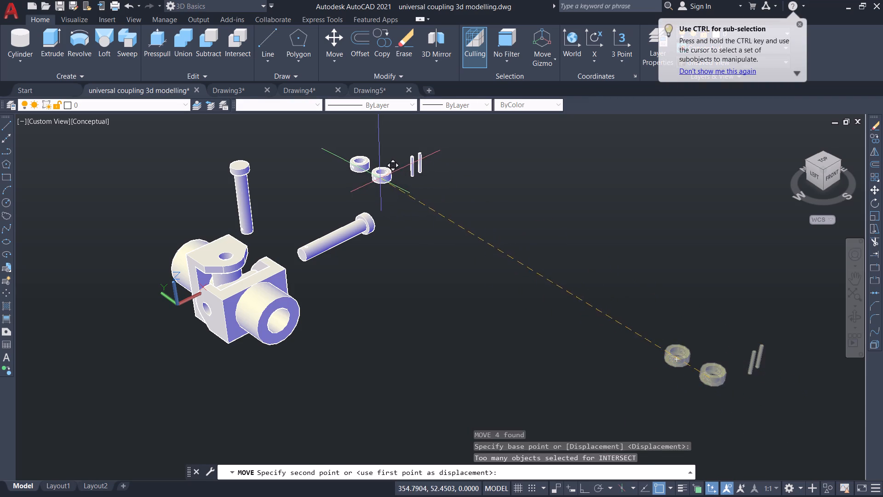
{"action": "left_click", "coordinate": [380, 179]}
{"action": "scroll", "coordinate": [197, 225], "scroll_direction": "up", "scroll_amount": 2}
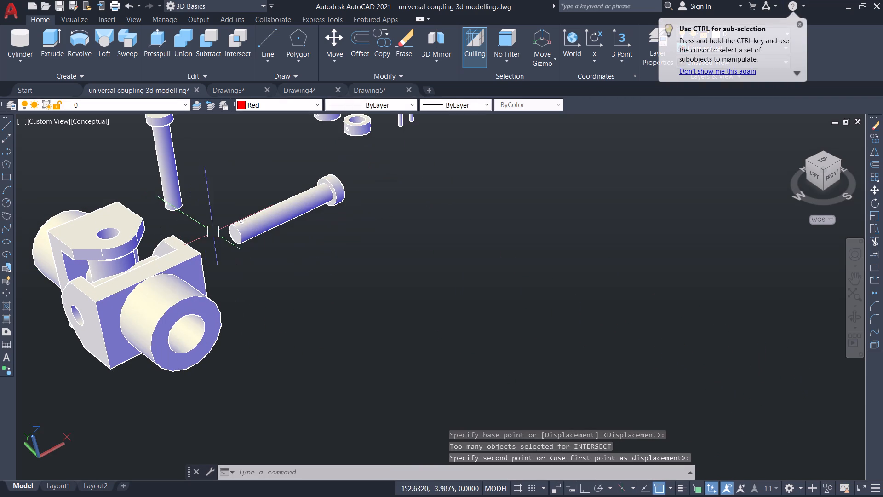
In the 2D Wireframe visual style, move the horizontal pin by the centre of its head to the centre of the lower fork's pin hole.
{"action": "middle_click_drag", "start_coordinate": [247, 279], "coordinate": [407, 318]}
{"action": "scroll", "coordinate": [390, 326], "scroll_direction": "up", "scroll_amount": 1}
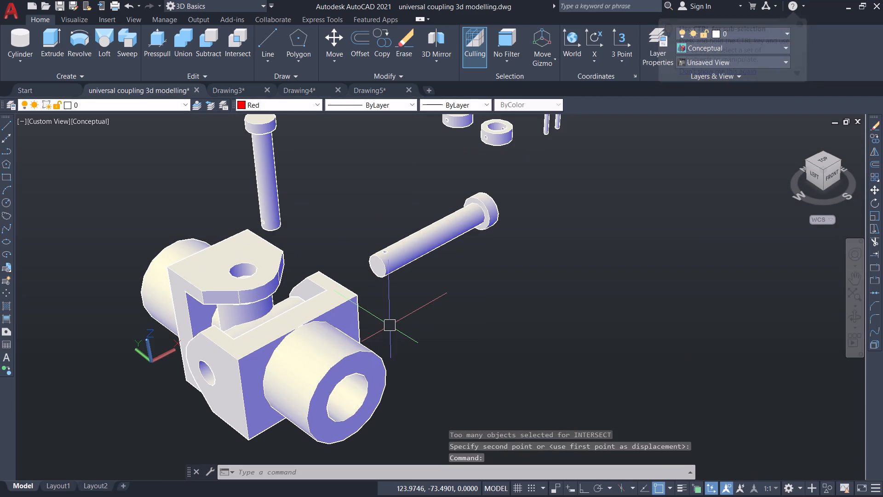
{"action": "scroll", "coordinate": [445, 335], "scroll_direction": "up", "scroll_amount": 1}
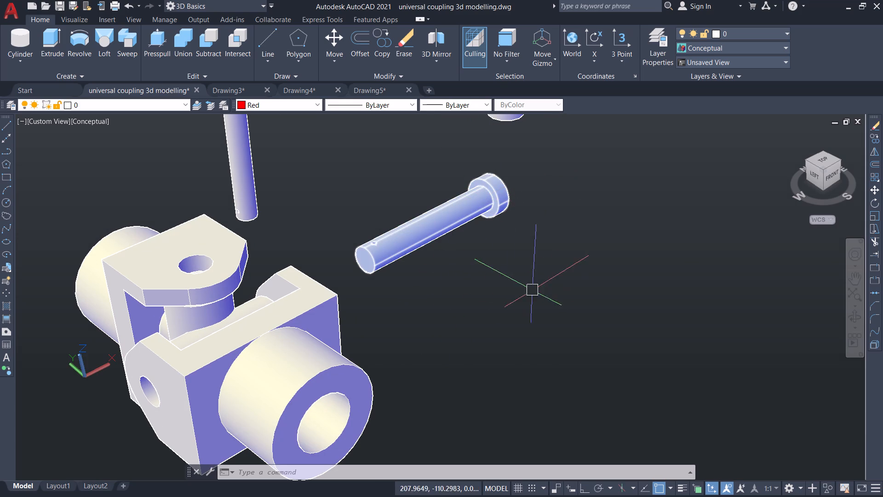
{"action": "left_click", "coordinate": [97, 121]}
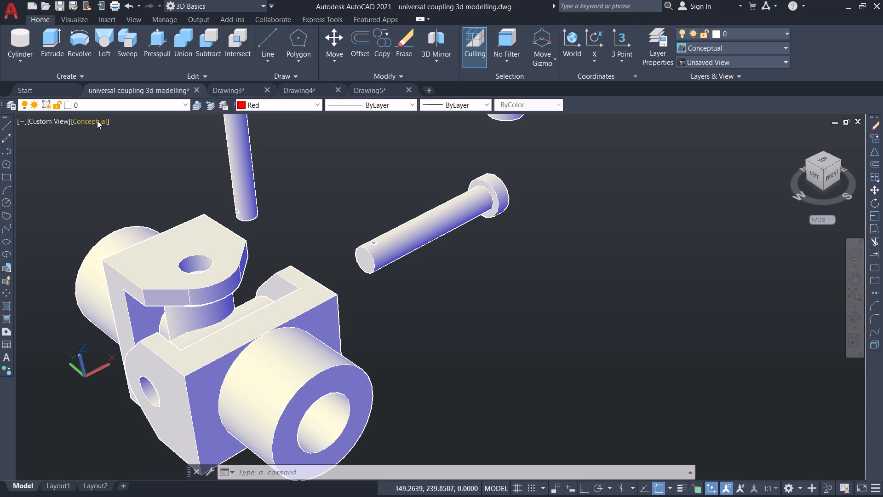
{"action": "left_click", "coordinate": [111, 147]}
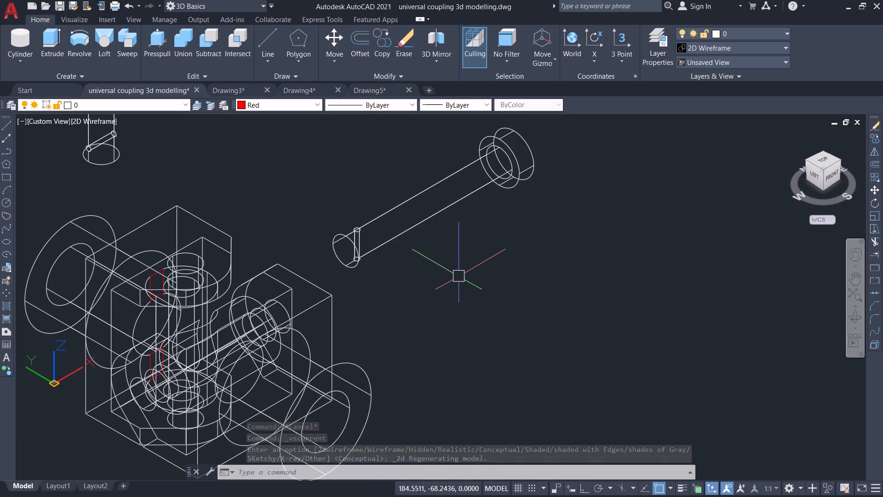
{"action": "key", "text": "m"}
{"action": "key", "text": "Return"}
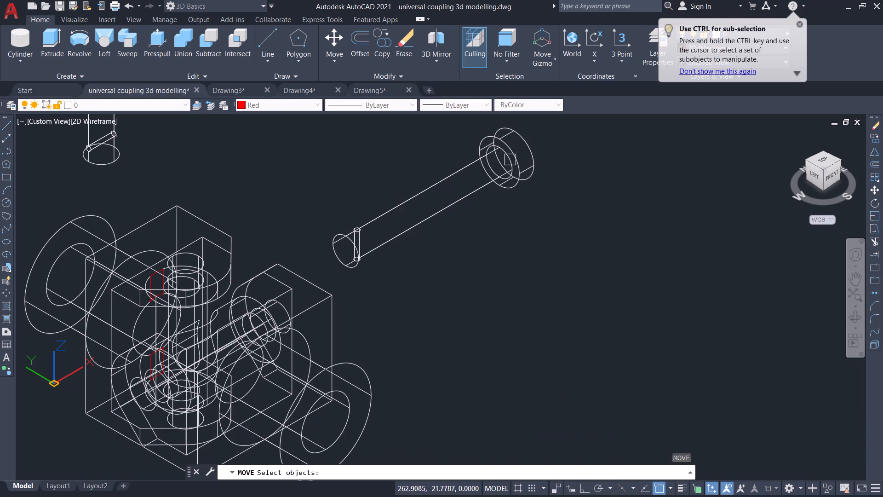
{"action": "left_click", "coordinate": [525, 151]}
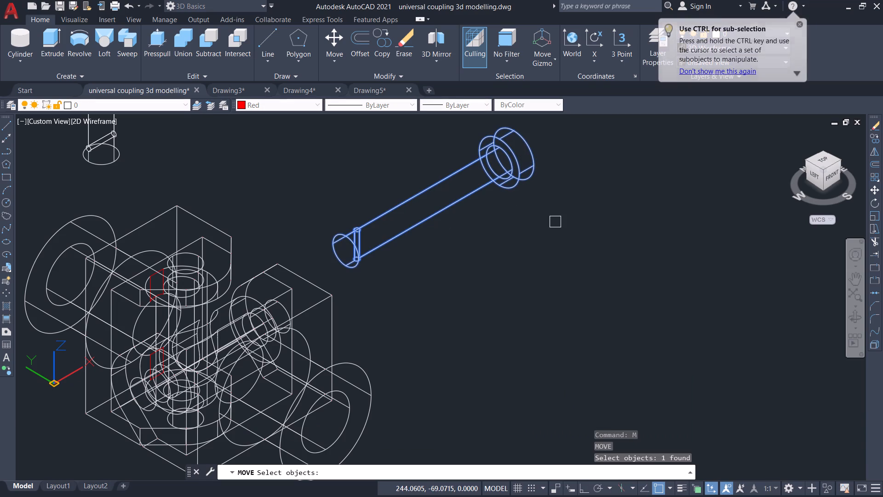
{"action": "key", "text": "Return"}
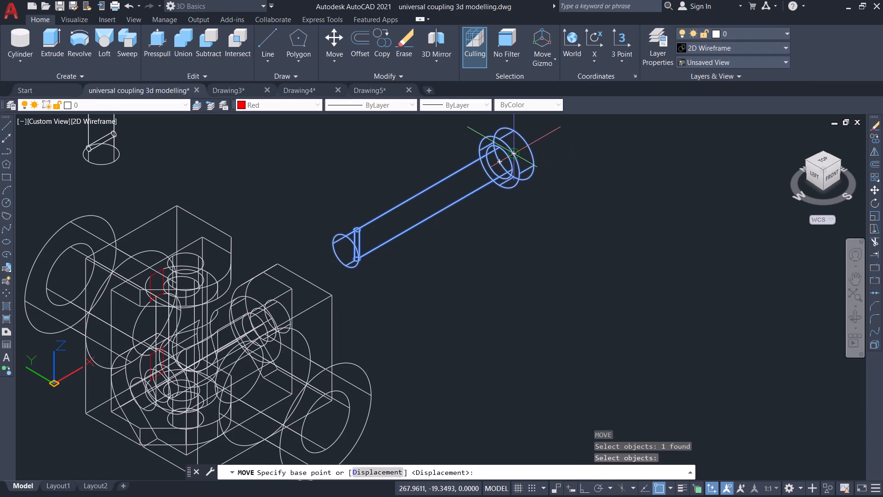
{"action": "left_click", "coordinate": [515, 155]}
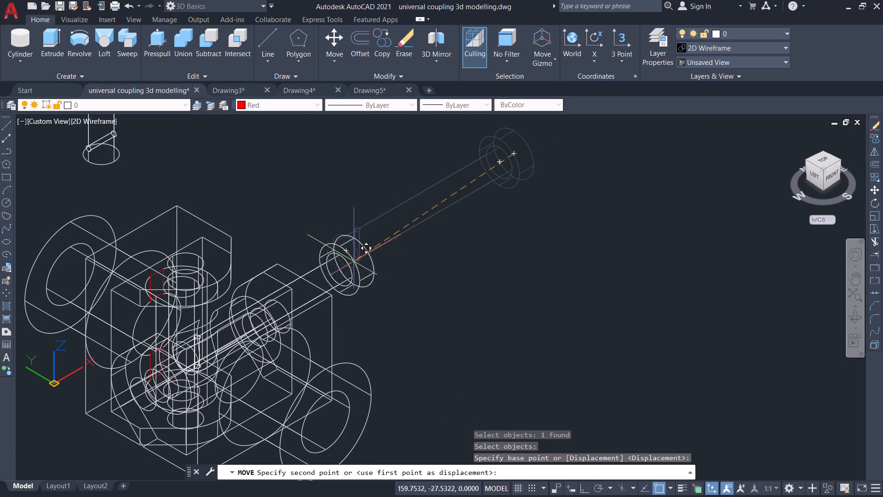
{"action": "left_click", "coordinate": [276, 314]}
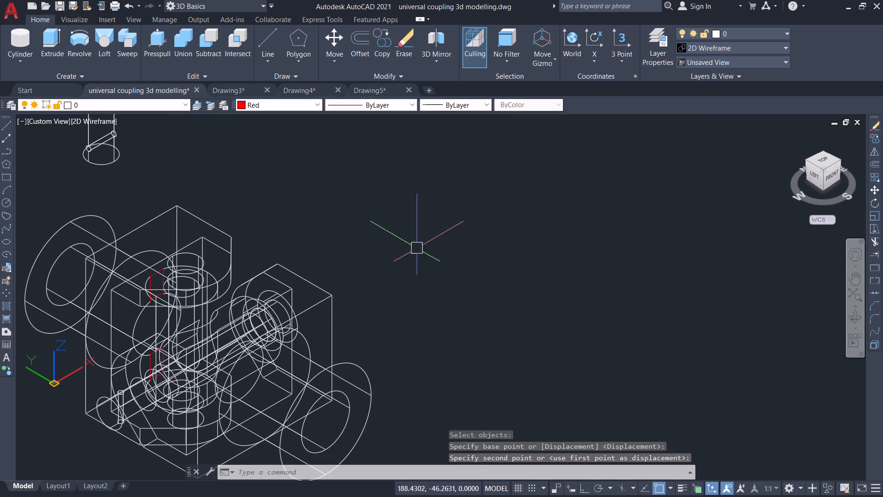
Set the visual style back to Conceptual.
{"action": "left_click", "coordinate": [84, 121]}
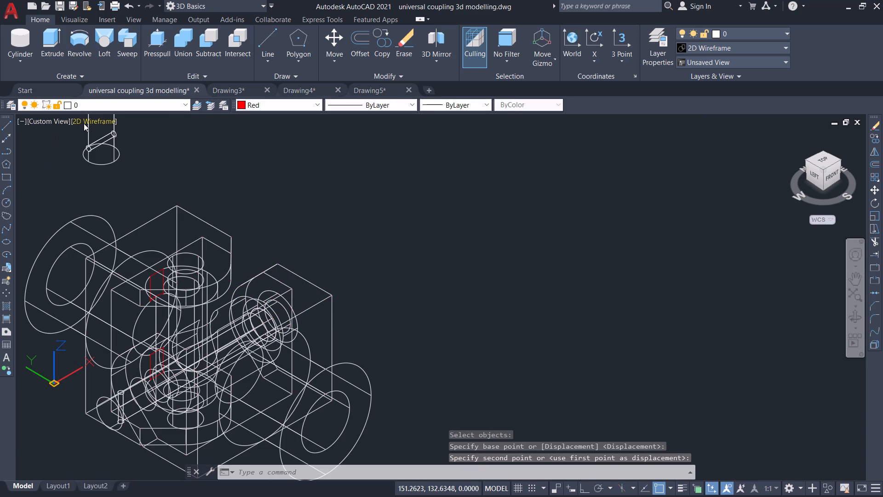
{"action": "left_click", "coordinate": [112, 159]}
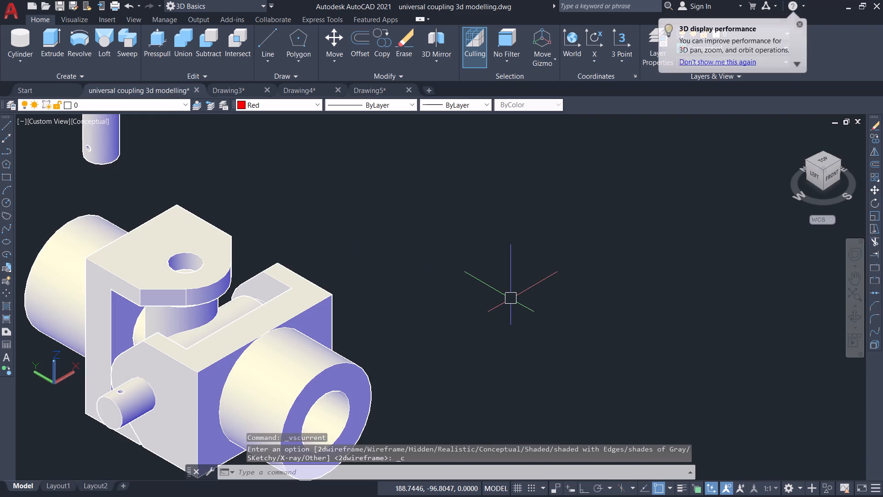
With Ortho on, move the horizontal pin by its plain end along the X axis so its head stands clear outside the fork.
{"action": "middle_click_drag", "start_coordinate": [511, 299], "coordinate": [462, 310]}
{"action": "scroll", "coordinate": [511, 299], "scroll_direction": "down", "scroll_amount": 1}
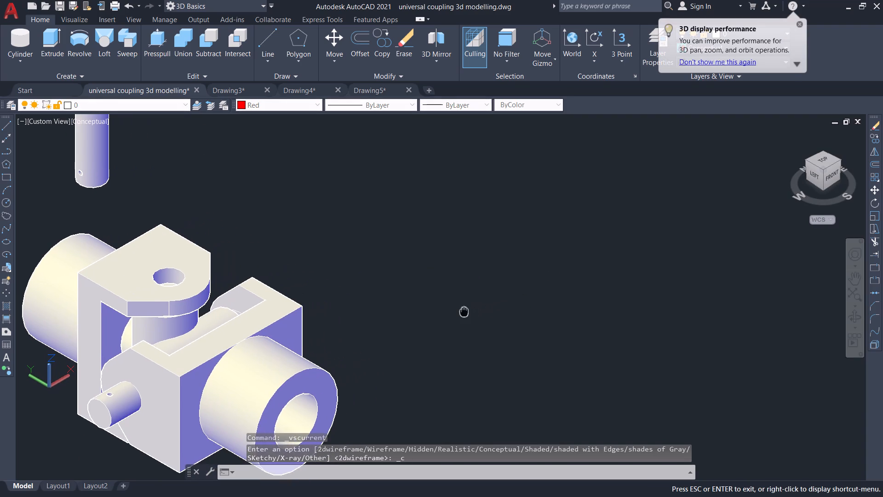
{"action": "middle_click_drag", "start_coordinate": [462, 310], "coordinate": [493, 307]}
{"action": "scroll", "coordinate": [345, 255], "scroll_direction": "up", "scroll_amount": 2}
{"action": "scroll", "coordinate": [327, 250], "scroll_direction": "down", "scroll_amount": 3}
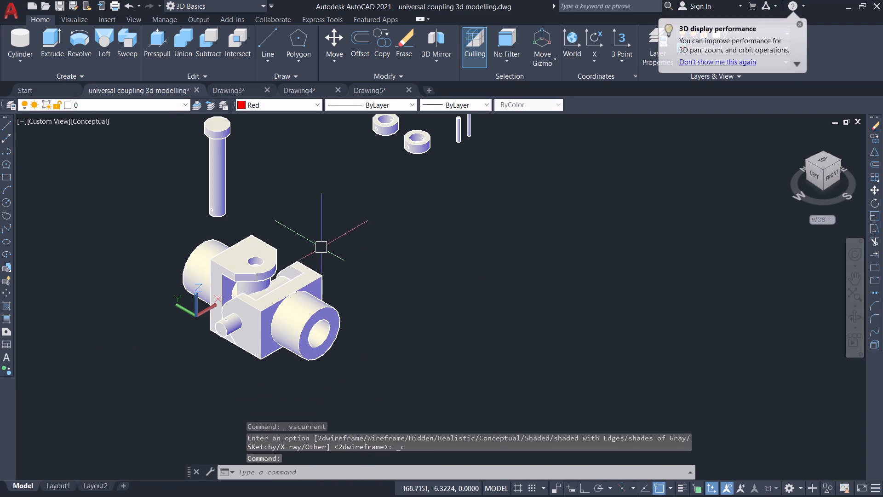
{"action": "middle_click_drag", "start_coordinate": [319, 243], "coordinate": [358, 271]}
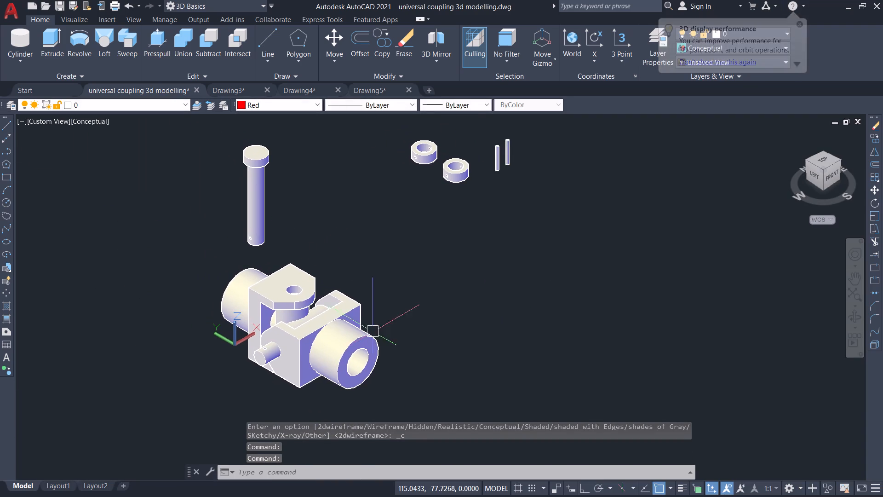
{"action": "scroll", "coordinate": [373, 333], "scroll_direction": "down", "scroll_amount": 2}
{"action": "scroll", "coordinate": [372, 333], "scroll_direction": "up", "scroll_amount": 4}
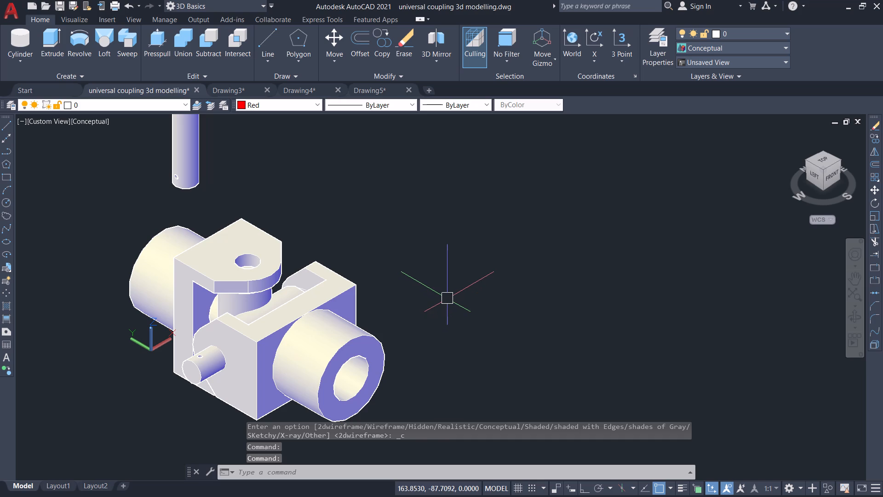
{"action": "middle_click_drag", "start_coordinate": [447, 299], "coordinate": [338, 283], "text": "shift"}
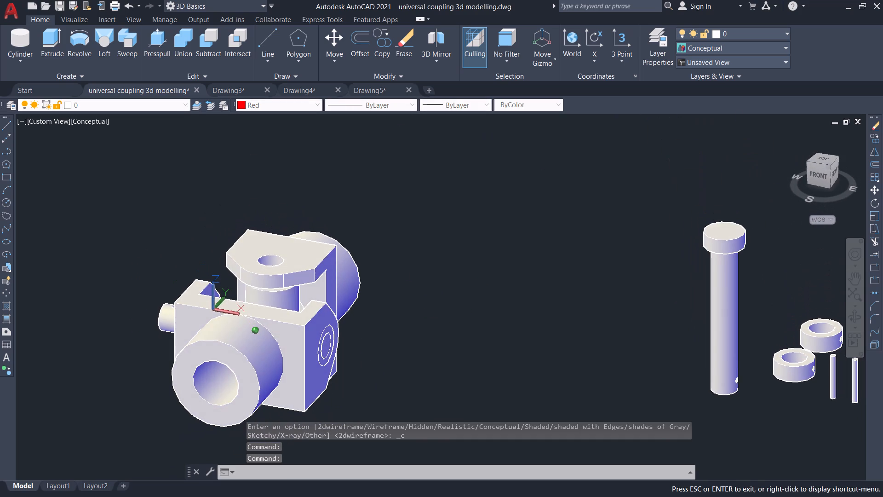
{"action": "middle_click_drag", "start_coordinate": [338, 283], "coordinate": [379, 295], "text": "shift"}
{"action": "key", "text": "F8"}
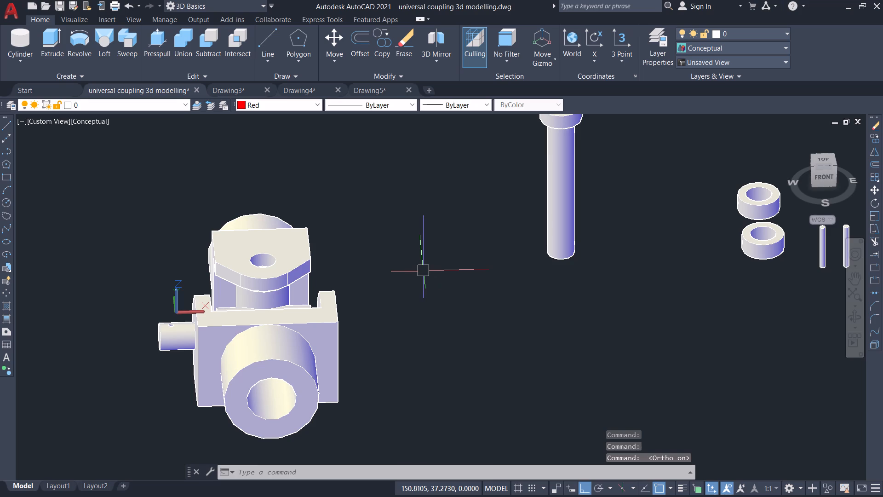
{"action": "key", "text": "m"}
{"action": "key", "text": "Return"}
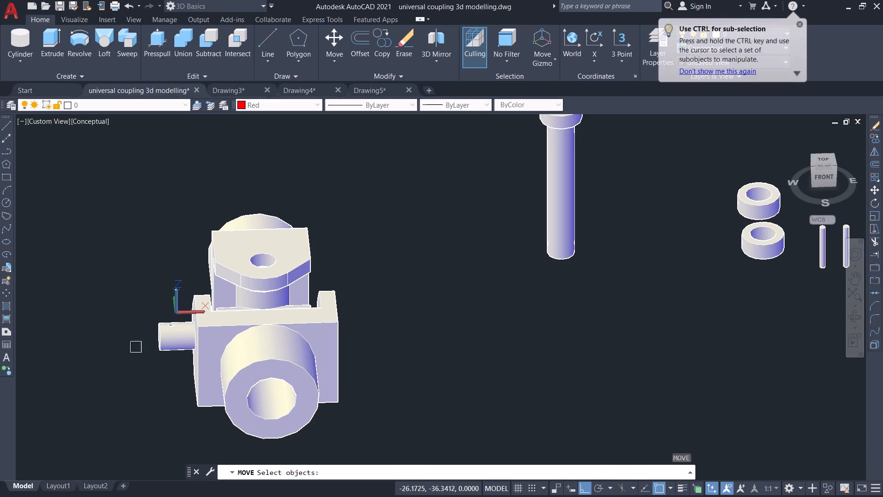
{"action": "left_click", "coordinate": [165, 339]}
{"action": "key", "text": "Return"}
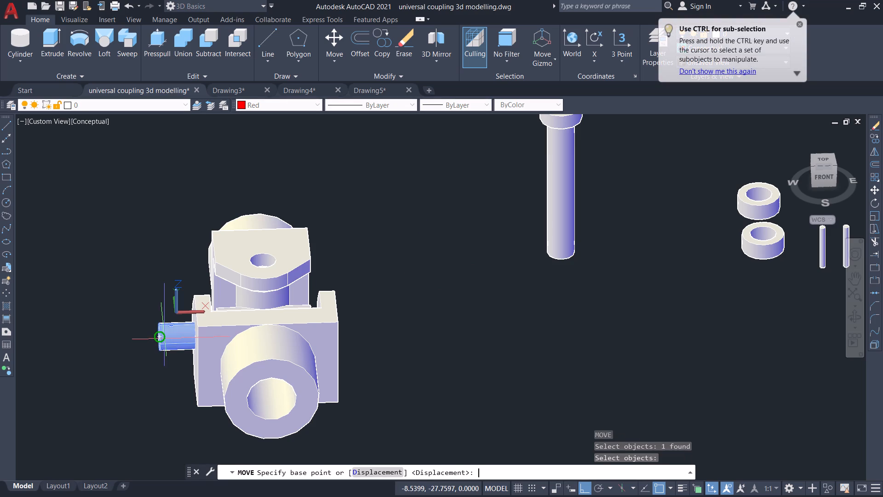
{"action": "left_click", "coordinate": [160, 339]}
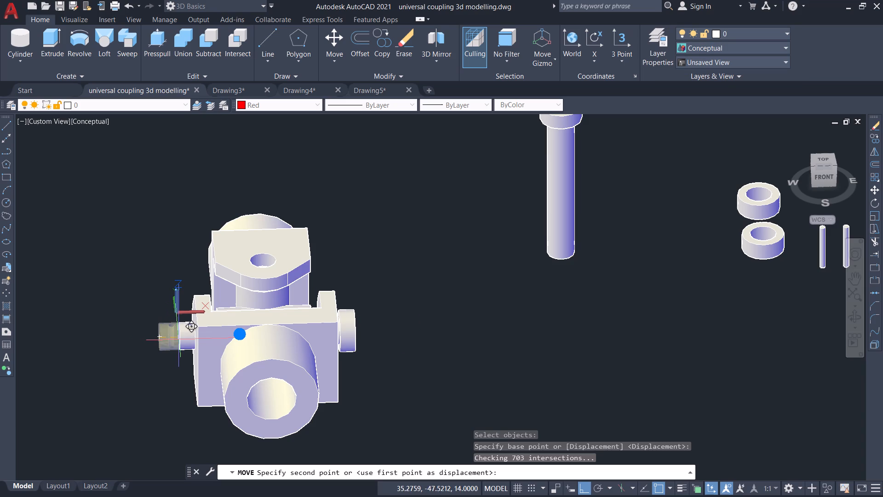
{"action": "left_click", "coordinate": [175, 339]}
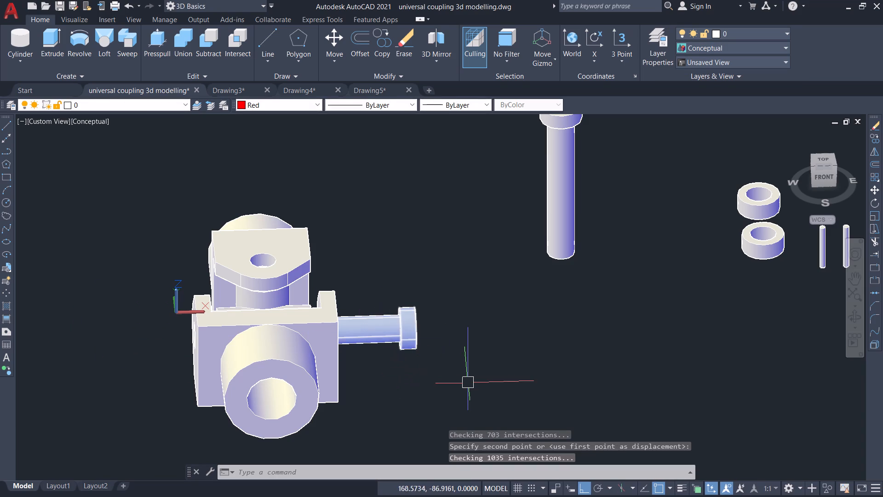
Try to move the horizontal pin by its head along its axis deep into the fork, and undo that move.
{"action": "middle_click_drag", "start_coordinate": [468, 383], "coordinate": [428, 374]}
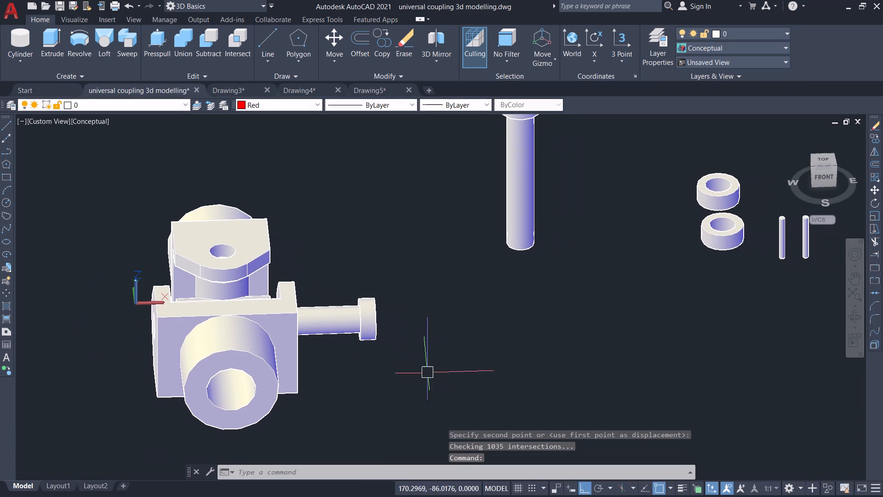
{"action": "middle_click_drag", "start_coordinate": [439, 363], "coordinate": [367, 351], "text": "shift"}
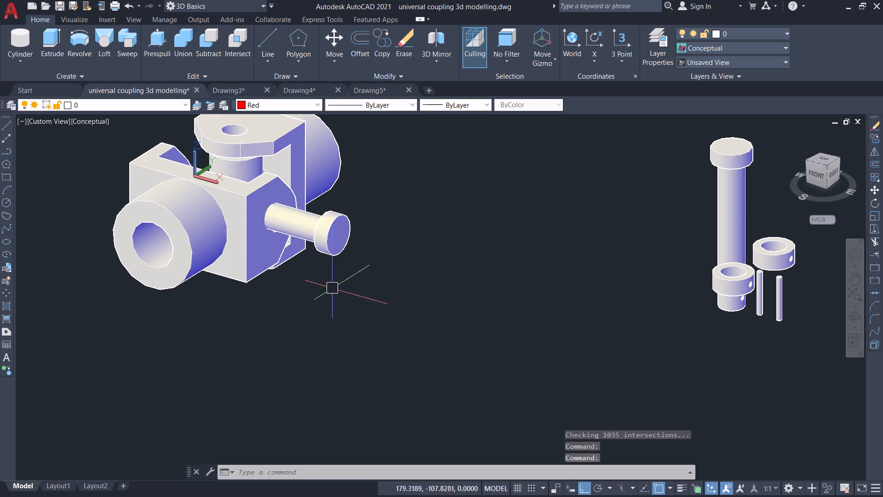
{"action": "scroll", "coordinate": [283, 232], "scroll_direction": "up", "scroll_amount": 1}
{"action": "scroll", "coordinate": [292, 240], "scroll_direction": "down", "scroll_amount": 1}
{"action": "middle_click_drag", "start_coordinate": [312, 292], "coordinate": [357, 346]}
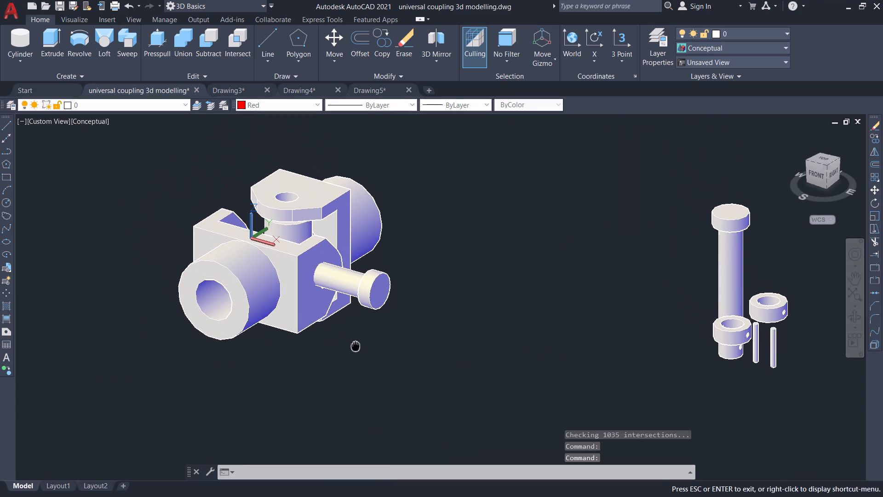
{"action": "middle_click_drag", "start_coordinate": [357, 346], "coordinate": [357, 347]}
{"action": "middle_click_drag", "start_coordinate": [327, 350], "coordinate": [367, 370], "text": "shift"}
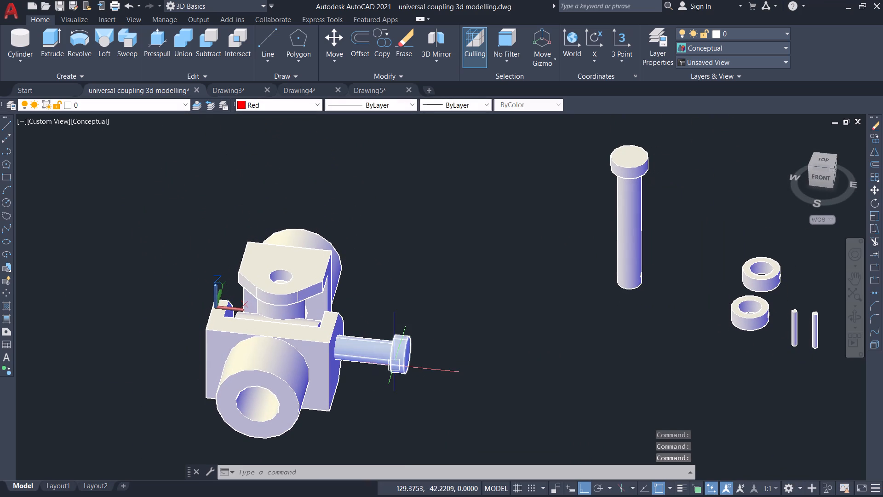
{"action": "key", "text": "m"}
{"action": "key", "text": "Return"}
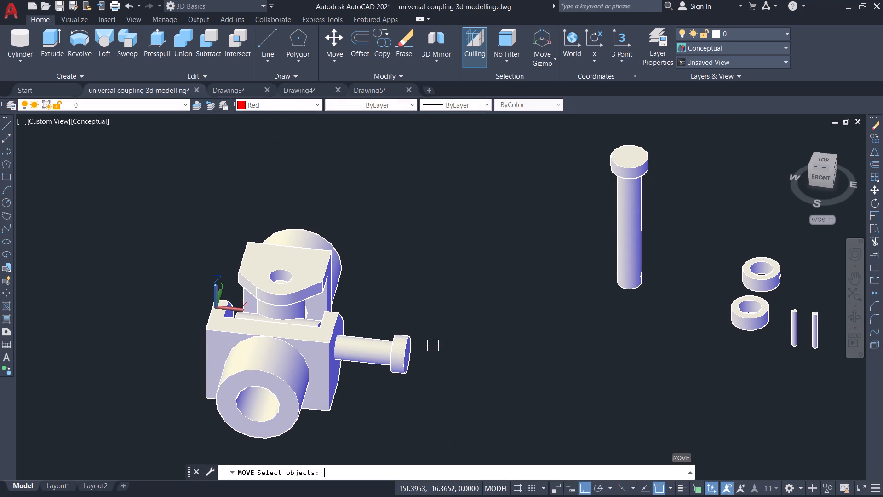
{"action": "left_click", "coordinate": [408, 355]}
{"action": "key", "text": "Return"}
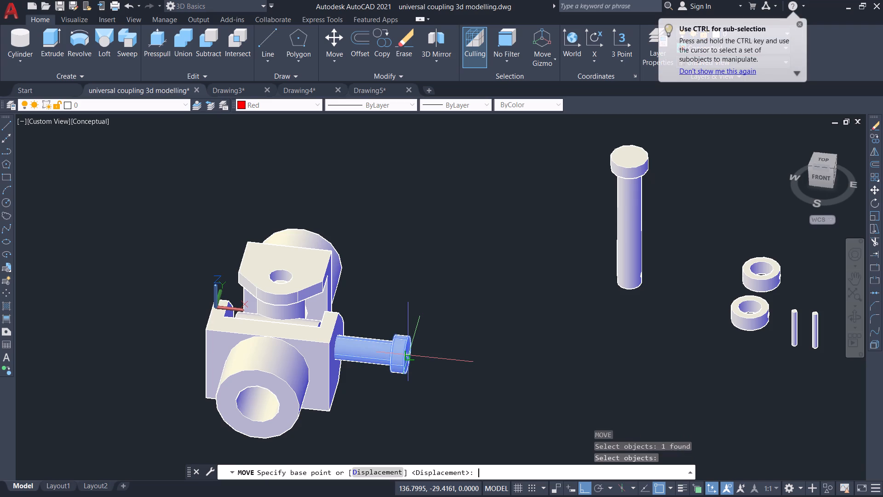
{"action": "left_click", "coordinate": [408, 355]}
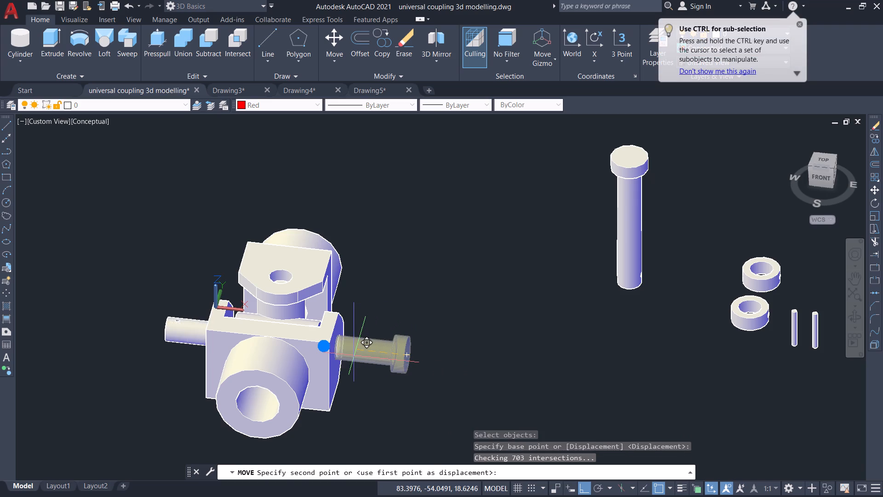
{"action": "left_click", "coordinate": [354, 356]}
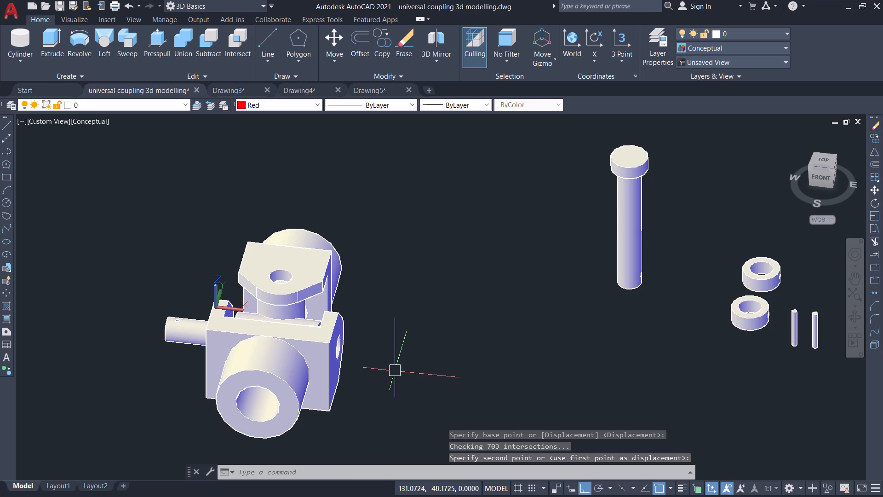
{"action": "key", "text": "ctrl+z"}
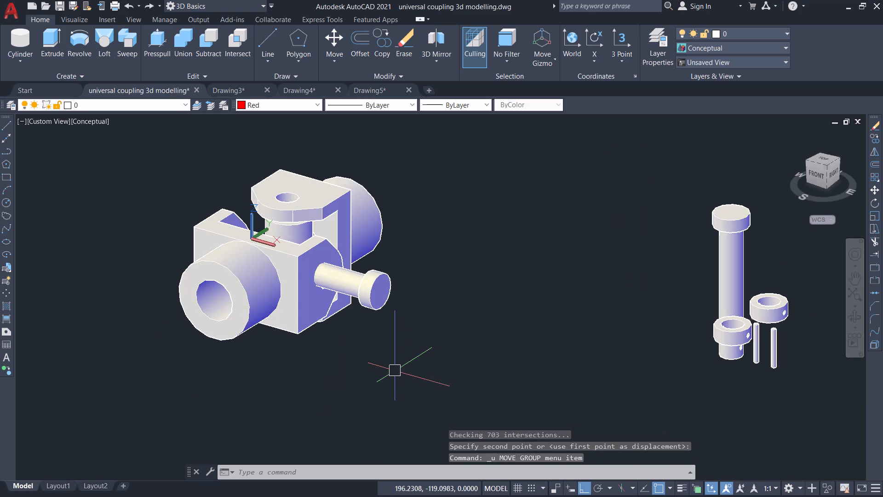
Move the horizontal pin by the centre of its head along the X axis into the fork, leaving the head just outside the outer face.
{"action": "key", "text": "m"}
{"action": "key", "text": "Return"}
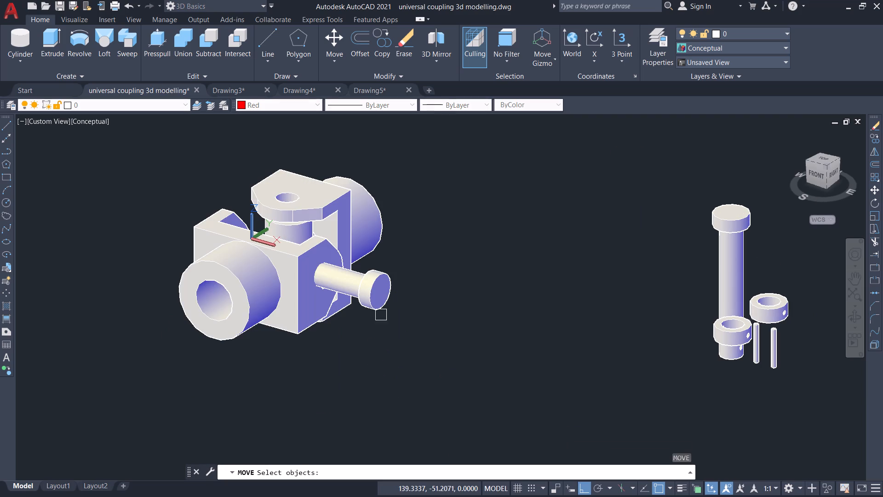
{"action": "left_click", "coordinate": [380, 299]}
{"action": "key", "text": "Return"}
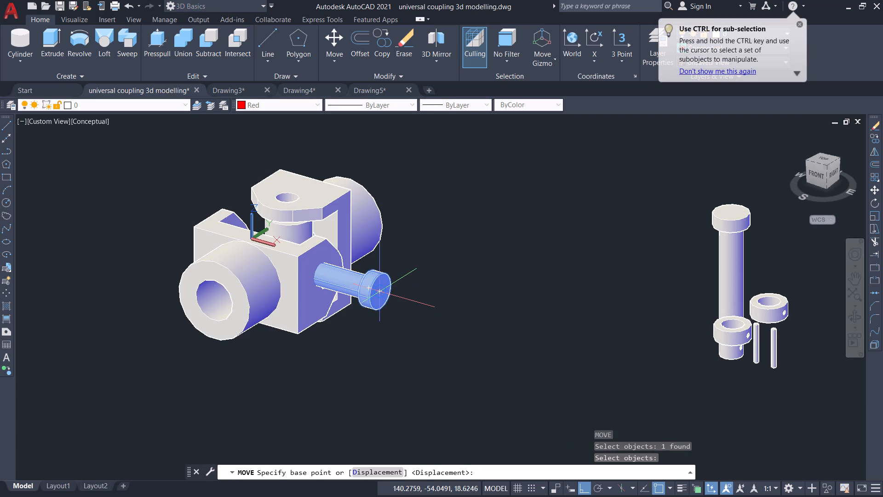
{"action": "left_click", "coordinate": [378, 292]}
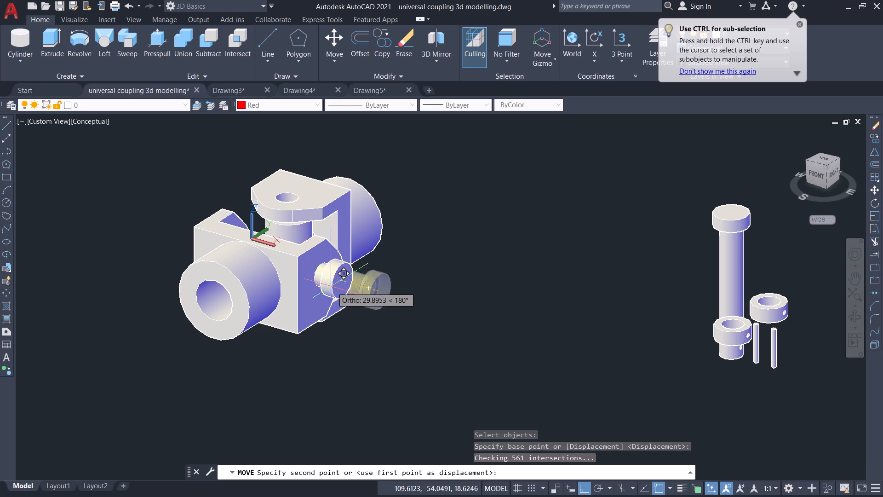
{"action": "left_click", "coordinate": [327, 286]}
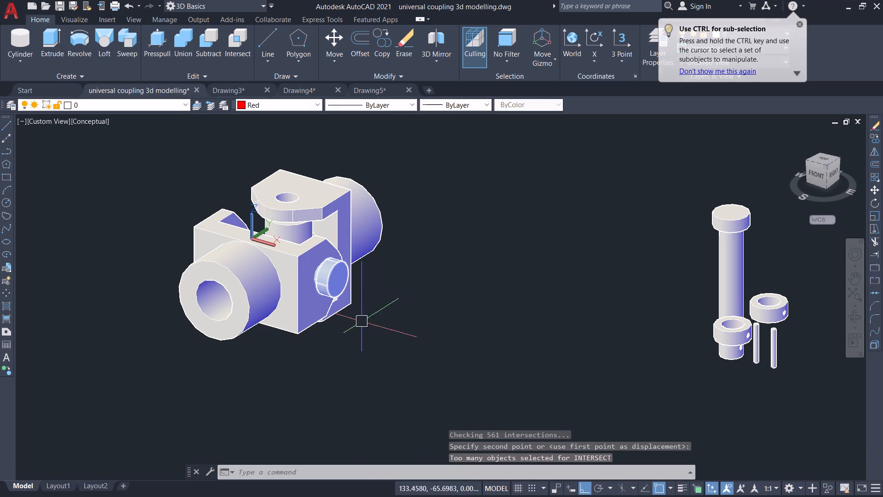
{"action": "middle_click_drag", "start_coordinate": [413, 379], "coordinate": [472, 383], "text": "shift"}
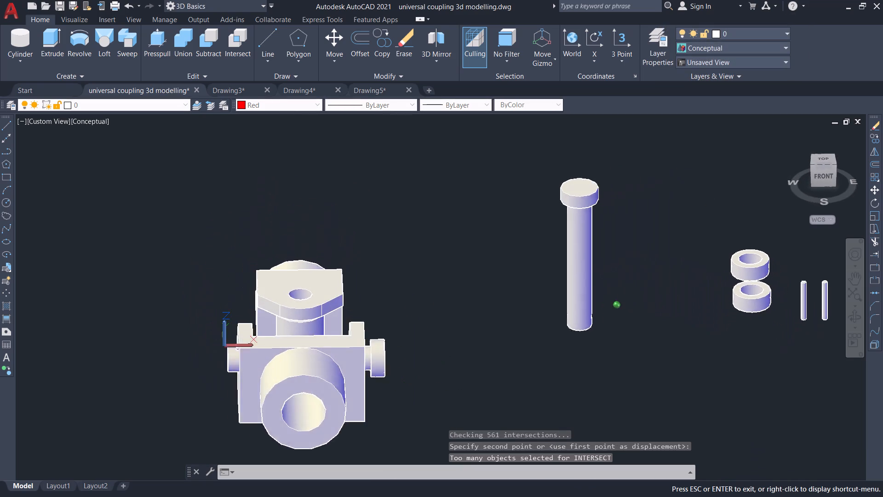
Move the horizontal pin by its head along the X axis further into the fork, bringing the head against the fork's outer face.
{"action": "middle_click_drag", "start_coordinate": [472, 383], "coordinate": [474, 377], "text": "shift"}
{"action": "scroll", "coordinate": [326, 344], "scroll_direction": "up", "scroll_amount": 1}
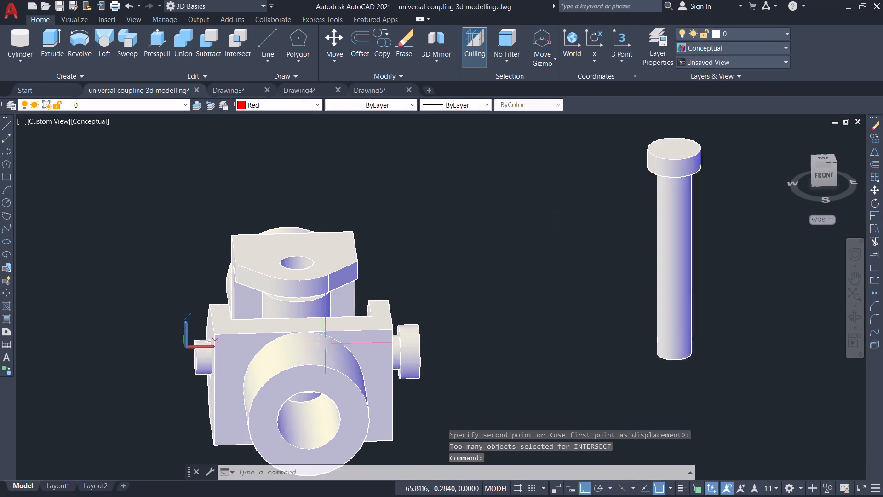
{"action": "scroll", "coordinate": [326, 344], "scroll_direction": "up", "scroll_amount": 1}
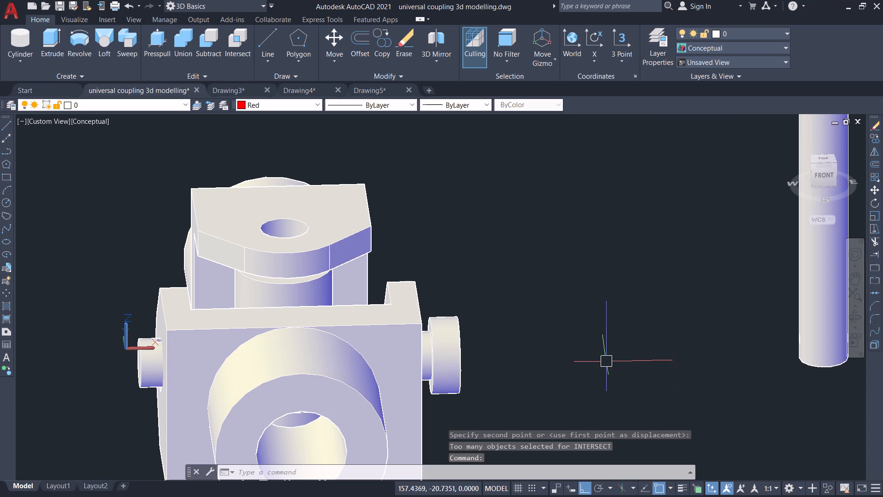
{"action": "key", "text": "m"}
{"action": "key", "text": "Return"}
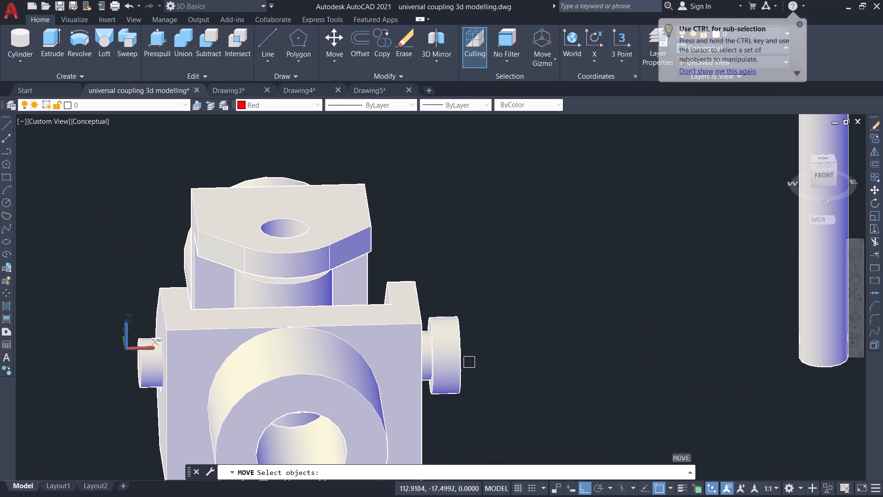
{"action": "left_click", "coordinate": [458, 364]}
{"action": "key", "text": "Return"}
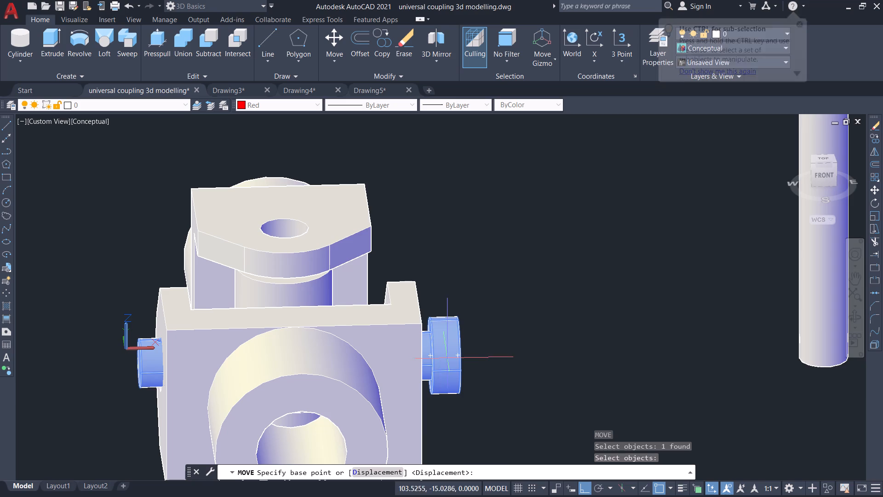
{"action": "left_click", "coordinate": [435, 356]}
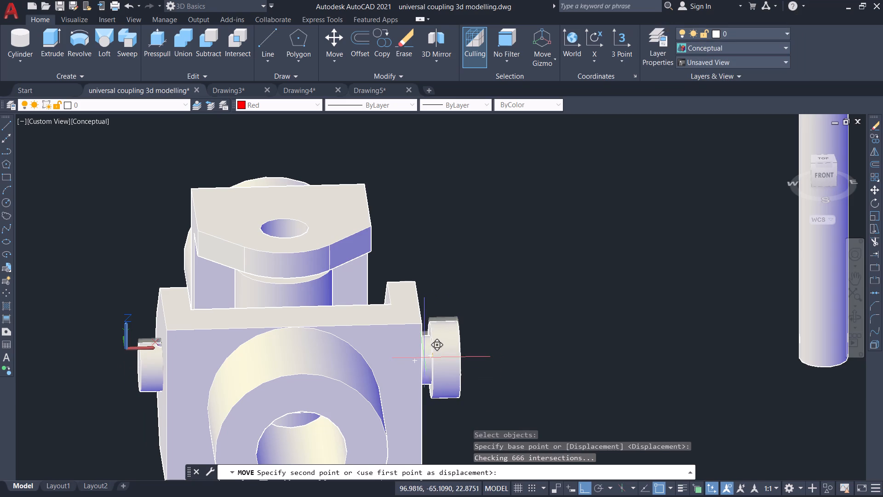
{"action": "left_click", "coordinate": [422, 358]}
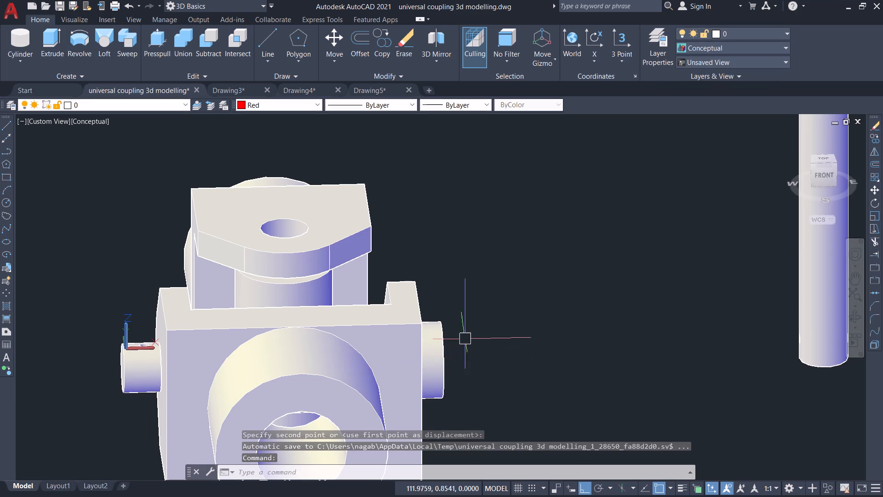
Move the horizontal pin back out about 1 unit along the positive X axis, from a point near its small cross hole.
{"action": "middle_click_drag", "start_coordinate": [493, 318], "coordinate": [458, 372], "text": "shift"}
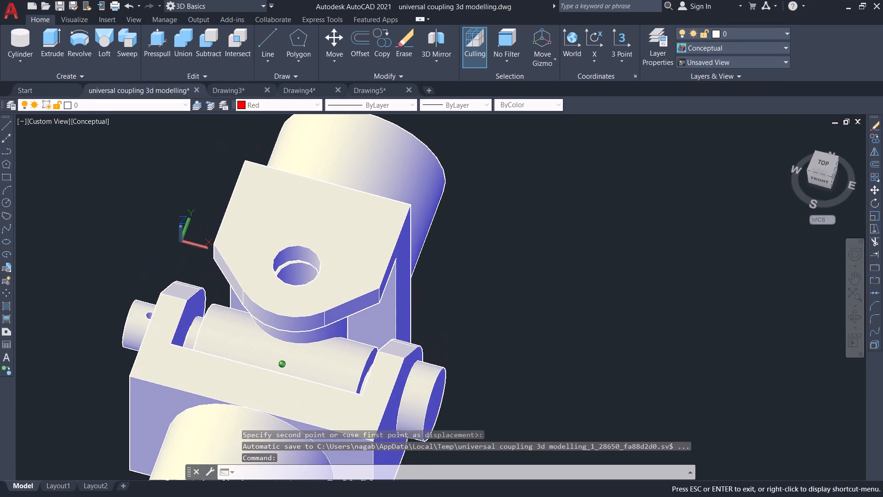
{"action": "middle_click_drag", "start_coordinate": [458, 372], "coordinate": [521, 389], "text": "shift"}
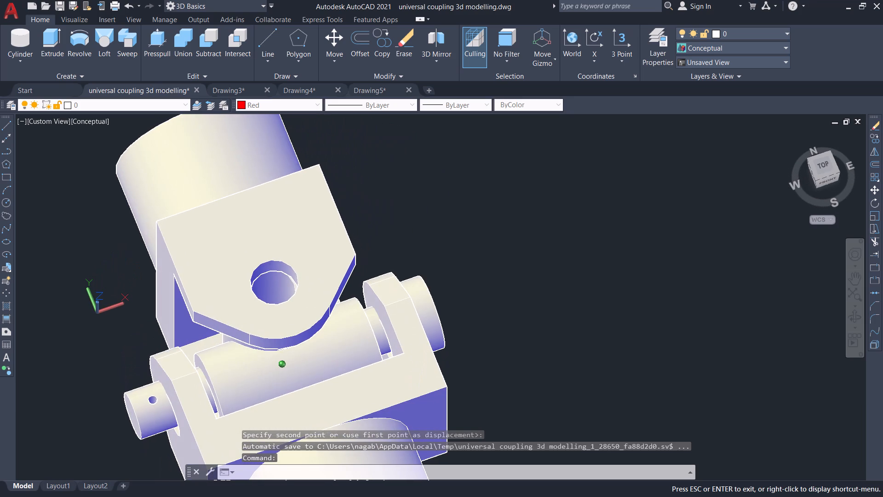
{"action": "middle_click_drag", "start_coordinate": [521, 389], "coordinate": [521, 384], "text": "shift"}
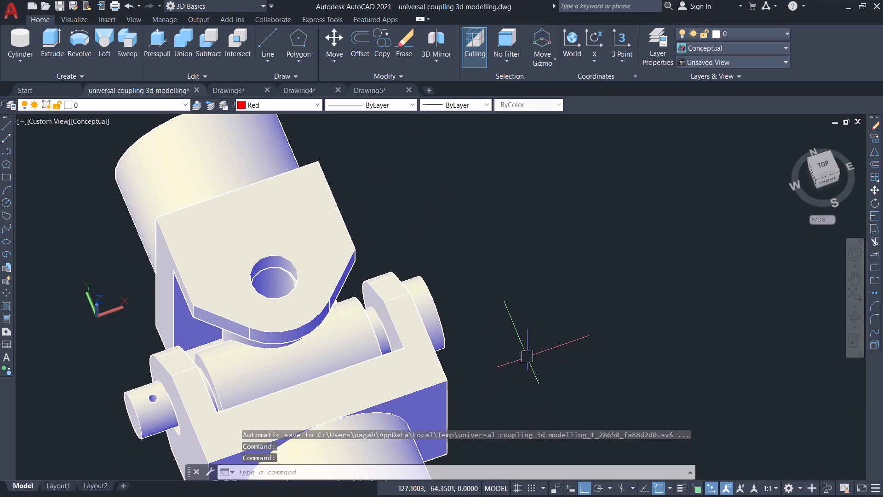
{"action": "key", "text": "m"}
{"action": "key", "text": "Return"}
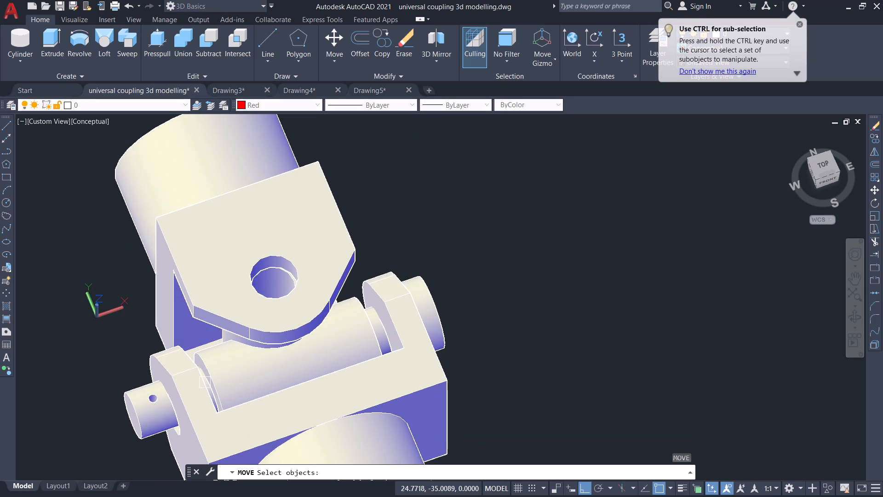
{"action": "left_click", "coordinate": [145, 418]}
{"action": "key", "text": "Return"}
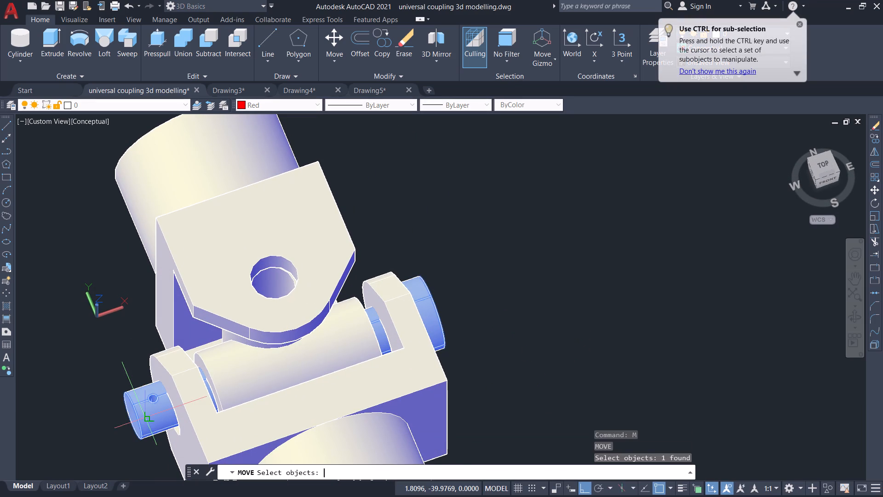
{"action": "left_click", "coordinate": [151, 401]}
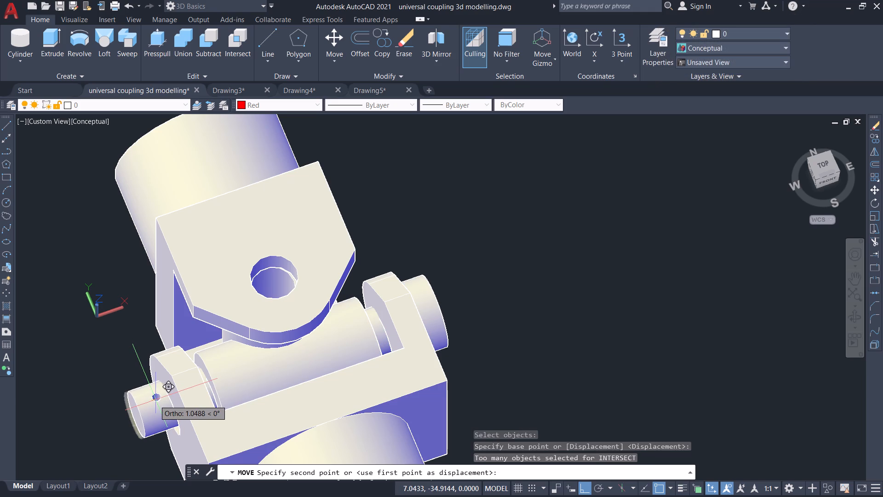
{"action": "left_click", "coordinate": [156, 400]}
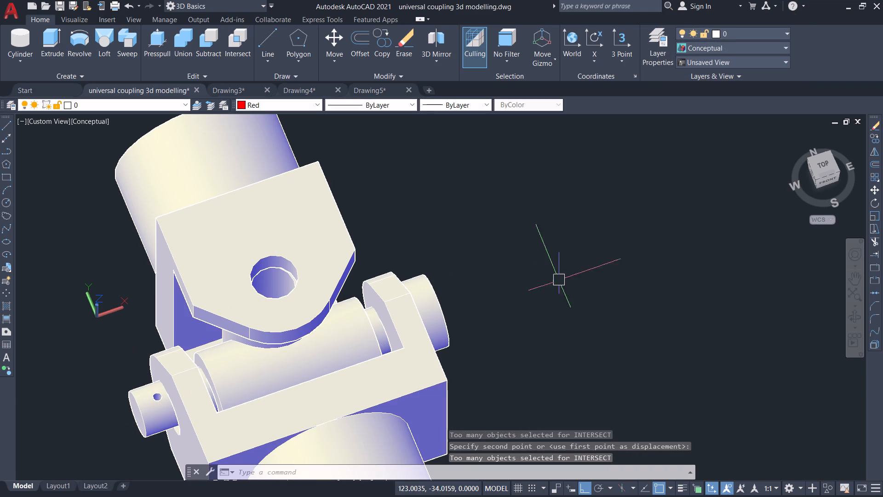
Examine the horizontal pin's fit in the fork at both its head and its plain end.
{"action": "key", "text": "Return"}
{"action": "scroll", "coordinate": [476, 301], "scroll_direction": "up", "scroll_amount": 2}
{"action": "scroll", "coordinate": [476, 306], "scroll_direction": "down", "scroll_amount": 1}
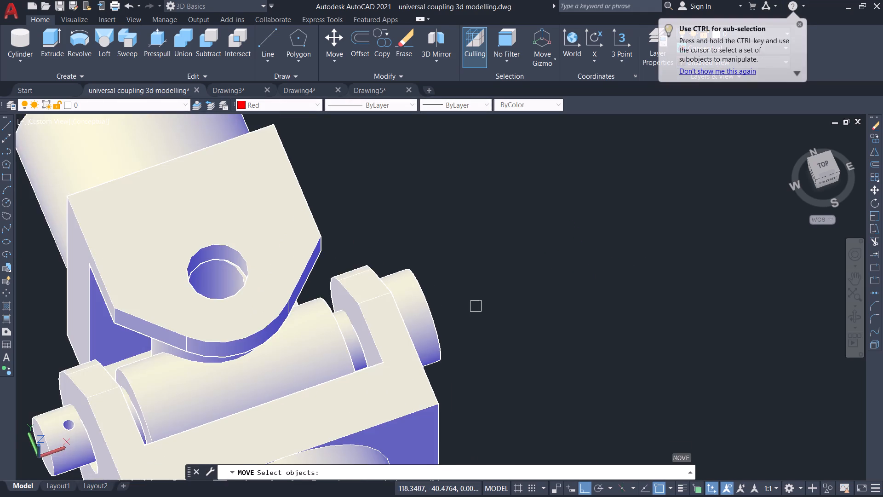
{"action": "scroll", "coordinate": [476, 306], "scroll_direction": "down", "scroll_amount": 1}
{"action": "middle_click_drag", "start_coordinate": [519, 321], "coordinate": [573, 237], "text": "shift"}
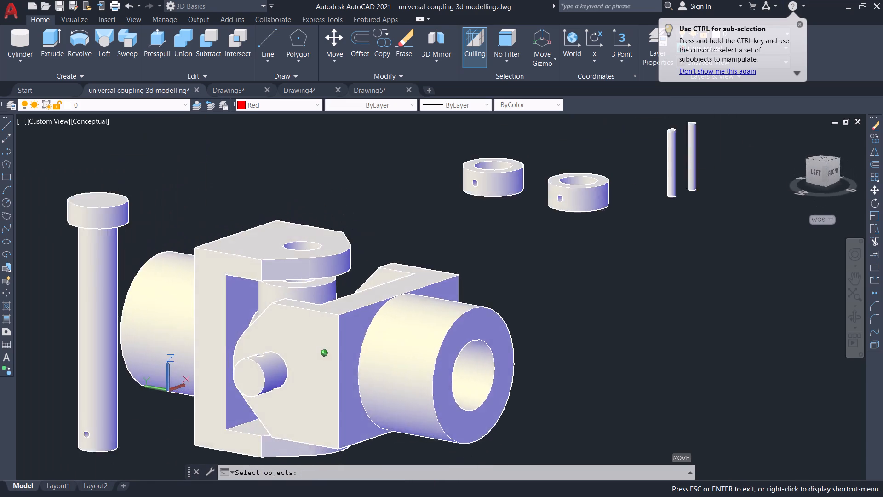
{"action": "middle_click_drag", "start_coordinate": [573, 237], "coordinate": [434, 257], "text": "shift"}
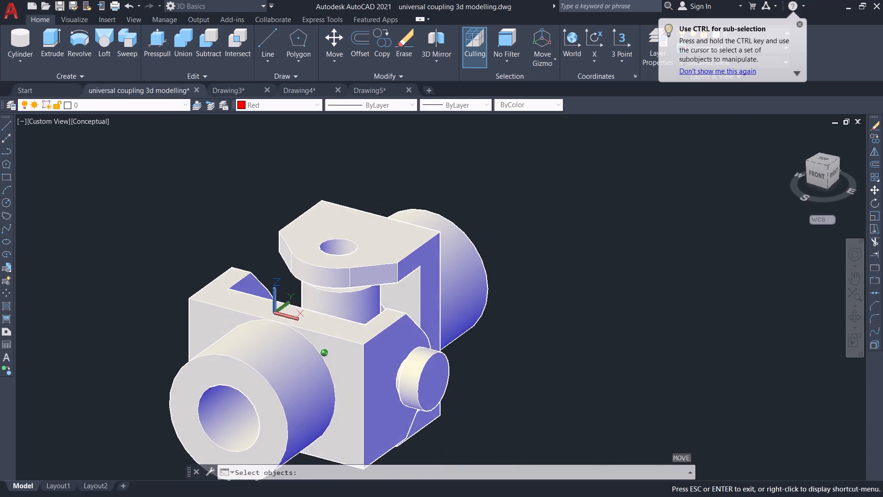
{"action": "middle_click_drag", "start_coordinate": [434, 257], "coordinate": [536, 306], "text": "shift"}
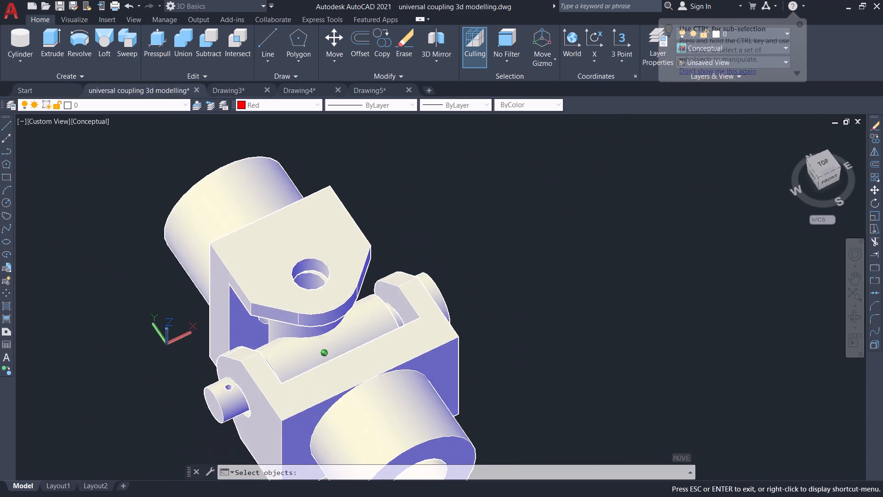
{"action": "middle_click_drag", "start_coordinate": [536, 306], "coordinate": [463, 300], "text": "shift"}
{"action": "scroll", "coordinate": [218, 280], "scroll_direction": "down", "scroll_amount": 1}
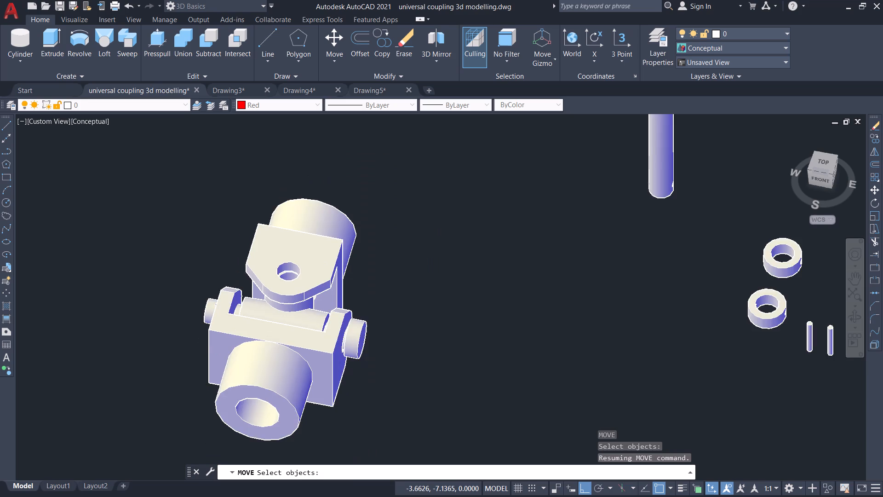
{"action": "scroll", "coordinate": [218, 280], "scroll_direction": "up", "scroll_amount": 2}
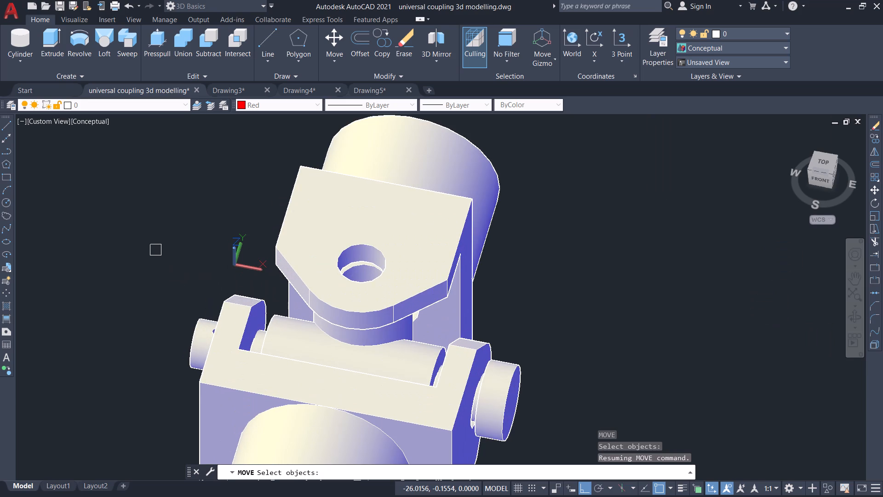
{"action": "scroll", "coordinate": [537, 371], "scroll_direction": "down", "scroll_amount": 2}
{"action": "scroll", "coordinate": [537, 371], "scroll_direction": "up", "scroll_amount": 2}
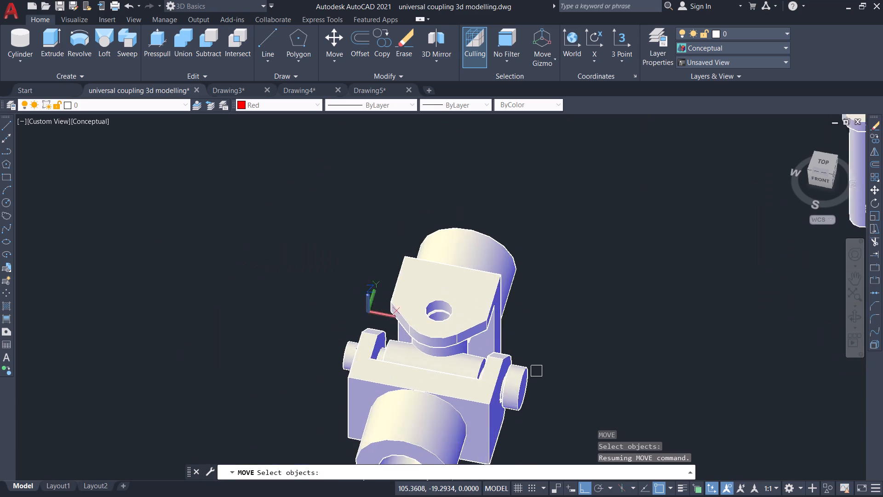
{"action": "middle_click_drag", "start_coordinate": [552, 376], "coordinate": [547, 349], "text": "shift"}
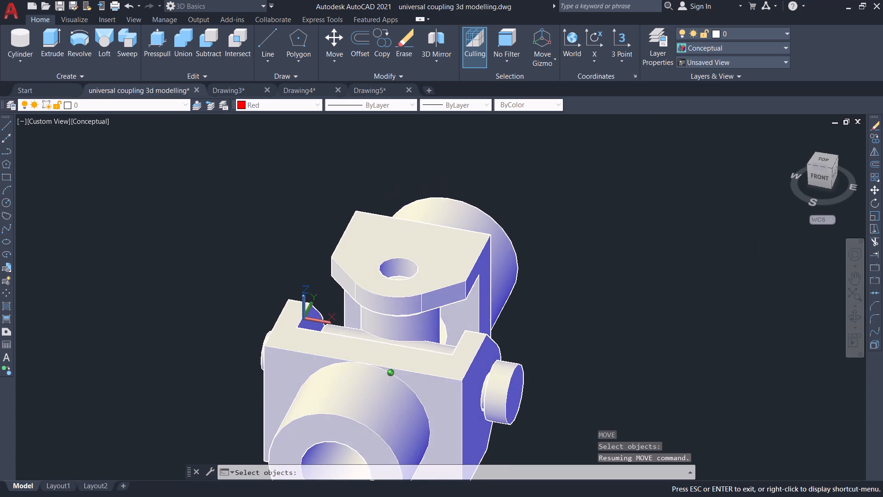
{"action": "middle_click_drag", "start_coordinate": [547, 349], "coordinate": [454, 360], "text": "shift"}
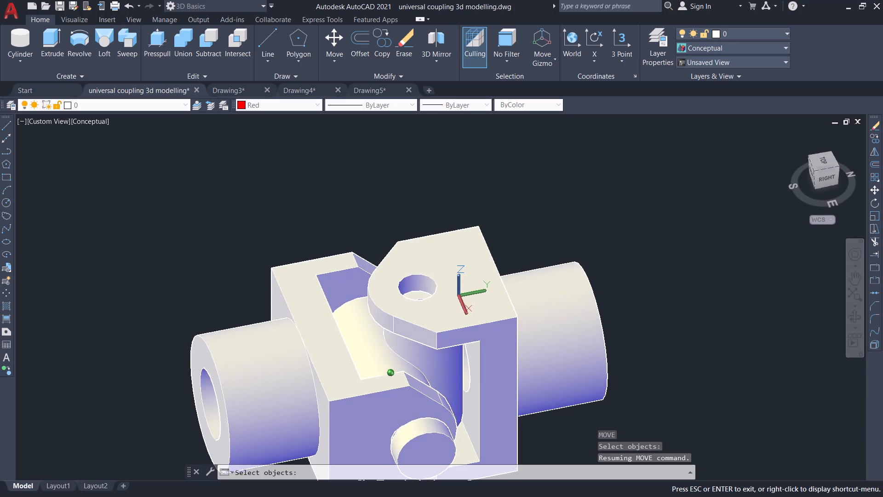
{"action": "middle_click_drag", "start_coordinate": [454, 360], "coordinate": [615, 355], "text": "shift"}
{"action": "scroll", "coordinate": [532, 382], "scroll_direction": "up", "scroll_amount": 1}
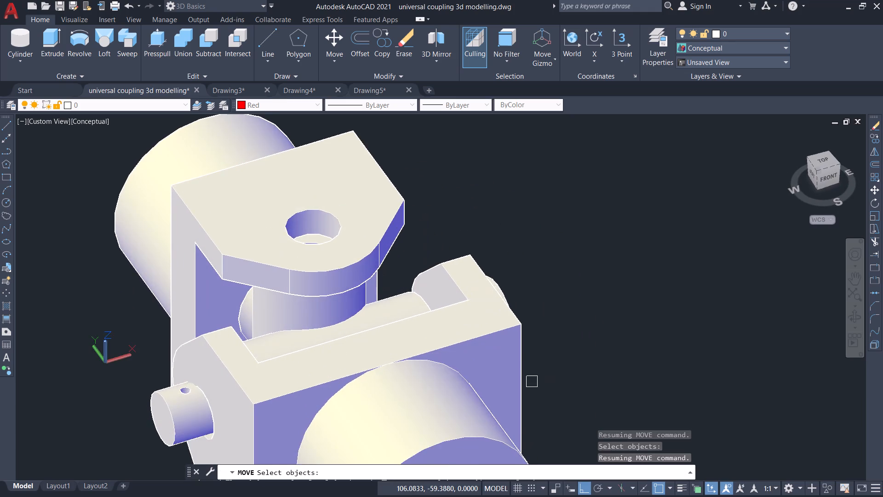
{"action": "scroll", "coordinate": [532, 382], "scroll_direction": "down", "scroll_amount": 2}
{"action": "middle_click_drag", "start_coordinate": [607, 379], "coordinate": [587, 360], "text": "shift"}
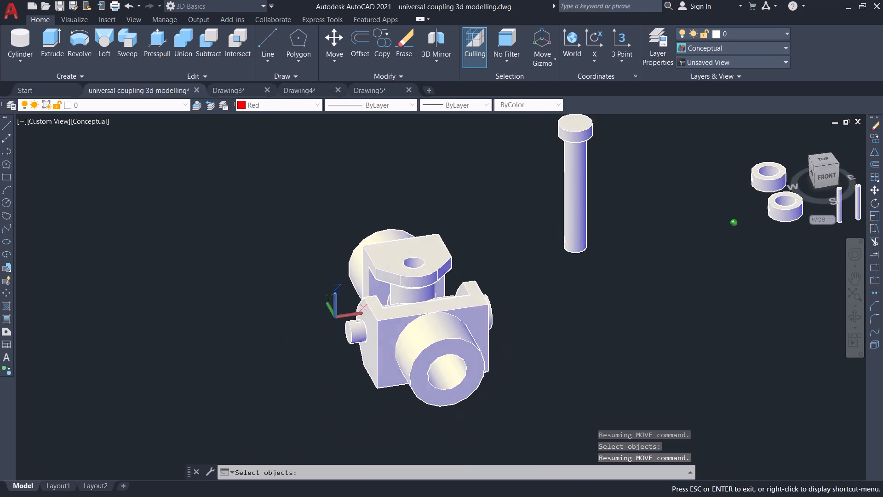
{"action": "middle_click_drag", "start_coordinate": [587, 360], "coordinate": [555, 369], "text": "shift"}
{"action": "scroll", "coordinate": [475, 262], "scroll_direction": "up", "scroll_amount": 2}
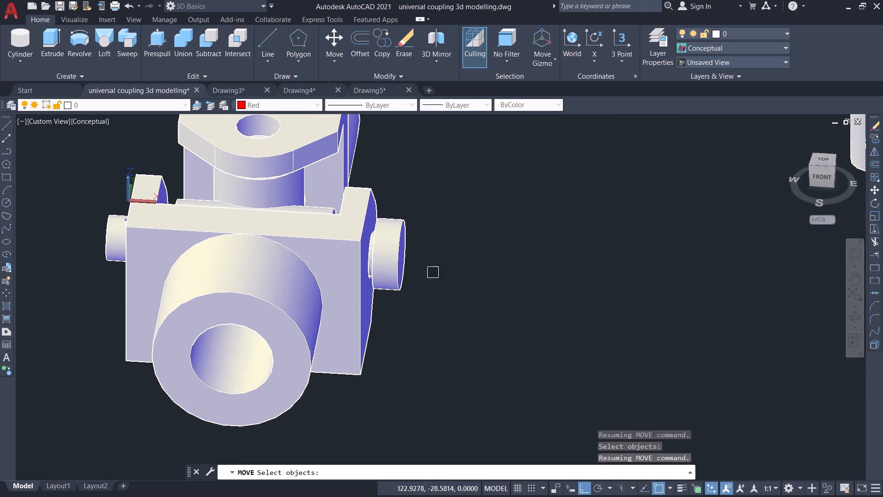
{"action": "middle_click_drag", "start_coordinate": [368, 286], "coordinate": [455, 340]}
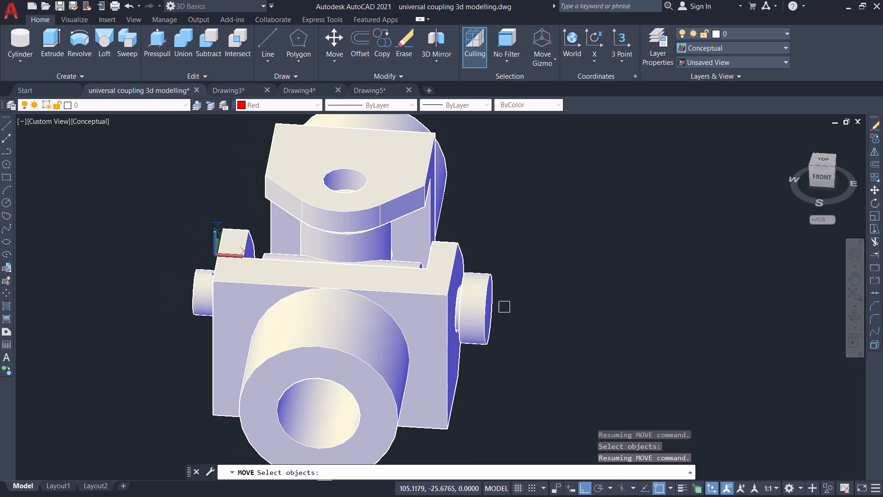
{"action": "middle_click_drag", "start_coordinate": [524, 320], "coordinate": [560, 340], "text": "shift"}
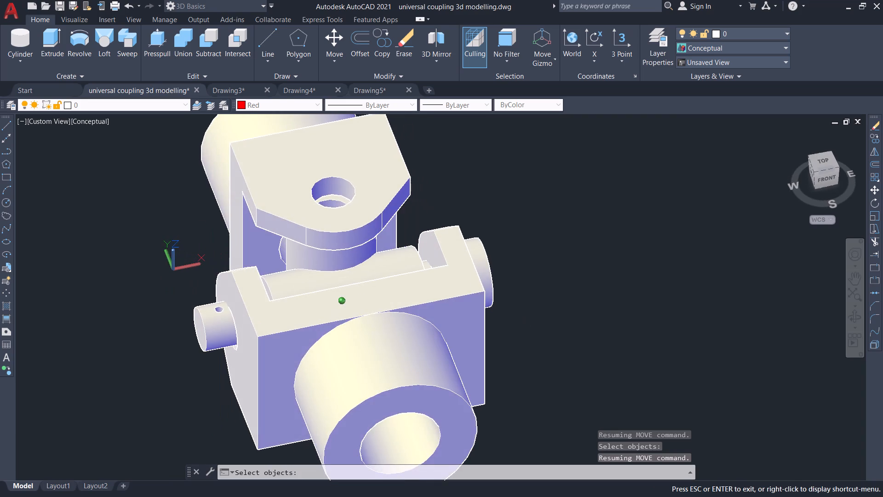
{"action": "middle_click_drag", "start_coordinate": [560, 340], "coordinate": [459, 341], "text": "shift"}
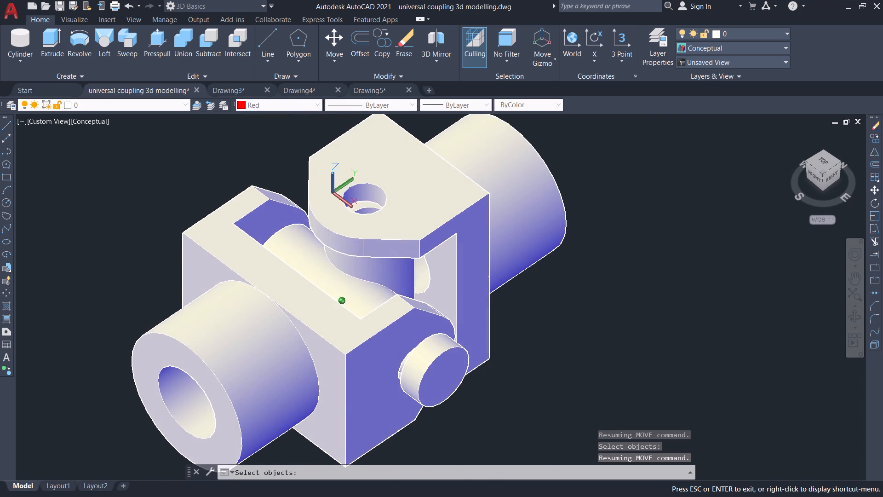
{"action": "middle_click_drag", "start_coordinate": [459, 341], "coordinate": [460, 341], "text": "shift"}
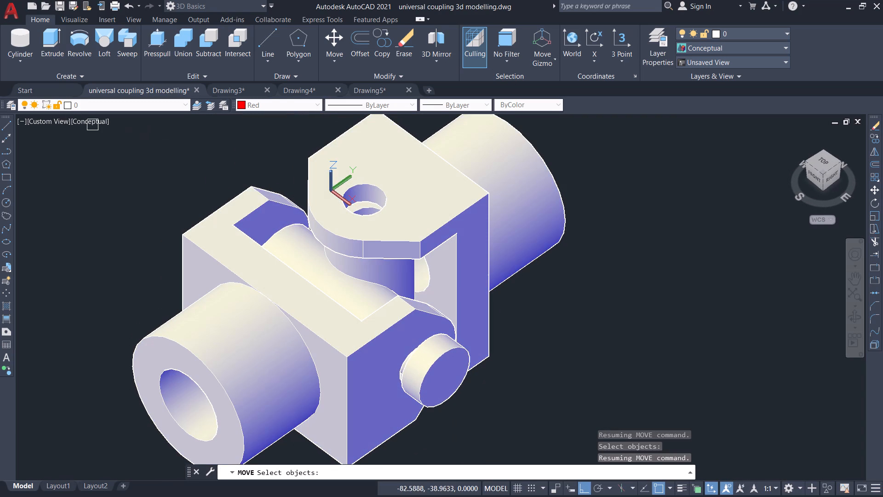
Leave the pending Move command and set the visual style to 2D Wireframe.
{"action": "left_click", "coordinate": [95, 123]}
{"action": "left_click", "coordinate": [96, 122]}
{"action": "left_click", "coordinate": [96, 122]}
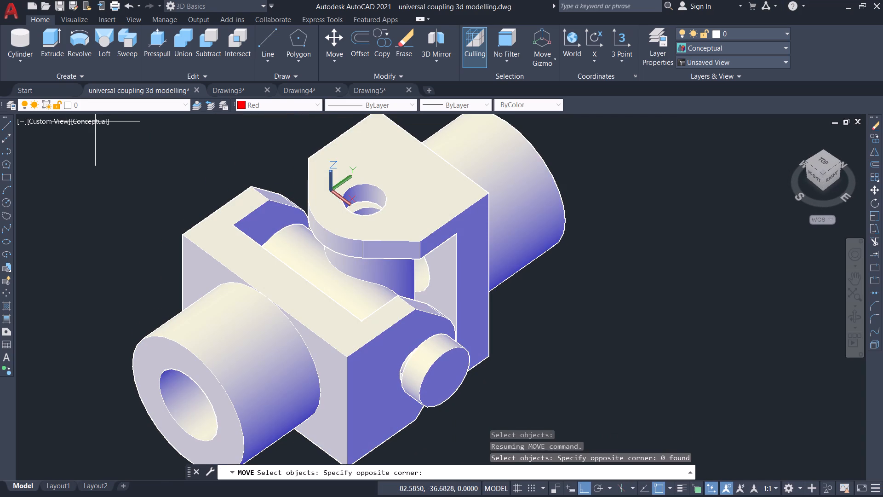
{"action": "key", "text": "Escape"}
{"action": "key", "text": "Escape"}
{"action": "key", "text": "Escape"}
{"action": "key", "text": "Escape"}
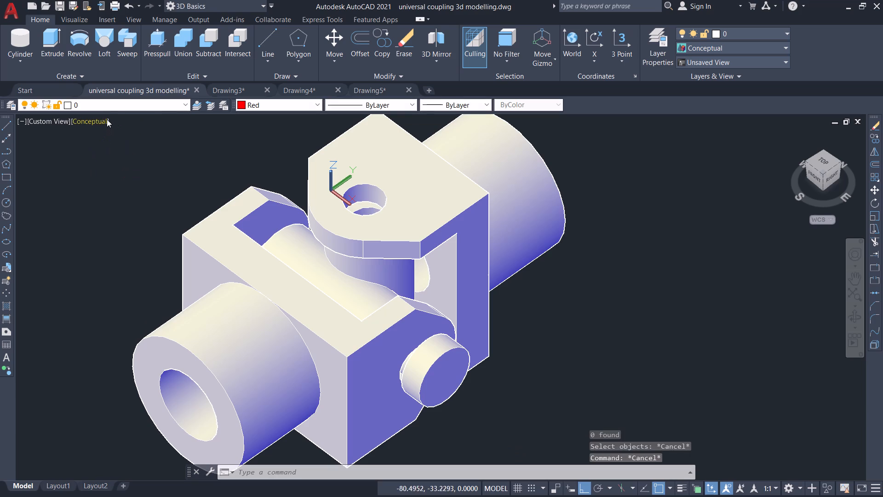
{"action": "left_click", "coordinate": [107, 119]}
{"action": "left_click", "coordinate": [138, 151]}
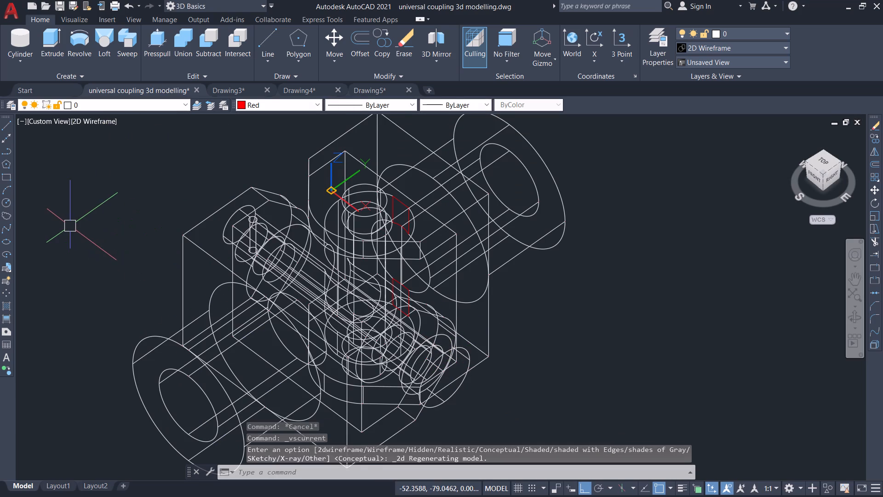
Move the horizontal pin from the centre of its head's inner face to the hole centre on the fork's outer face.
{"action": "middle_click_drag", "start_coordinate": [70, 226], "coordinate": [160, 267], "text": "shift"}
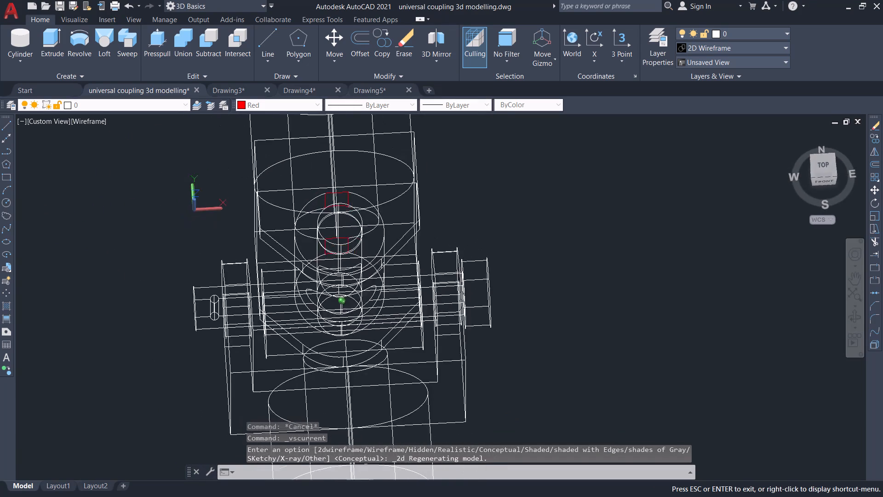
{"action": "middle_click_drag", "start_coordinate": [160, 267], "coordinate": [152, 259], "text": "shift"}
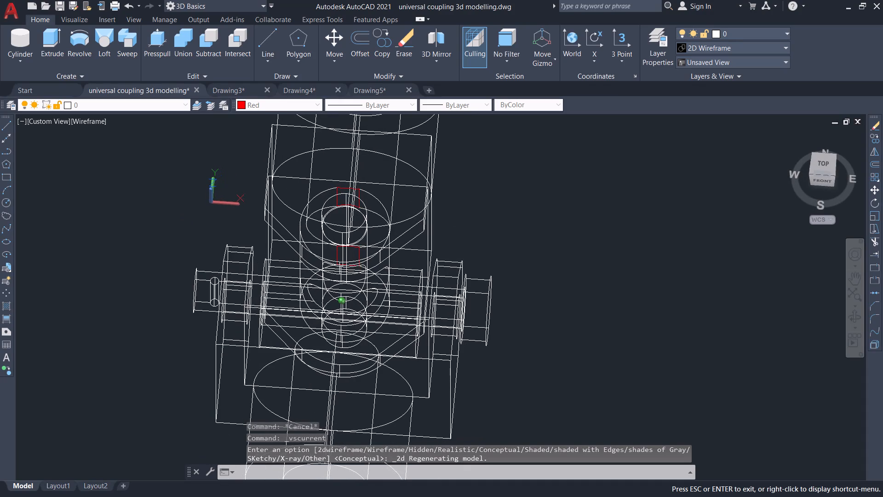
{"action": "middle_click_drag", "start_coordinate": [152, 259], "coordinate": [71, 203], "text": "shift"}
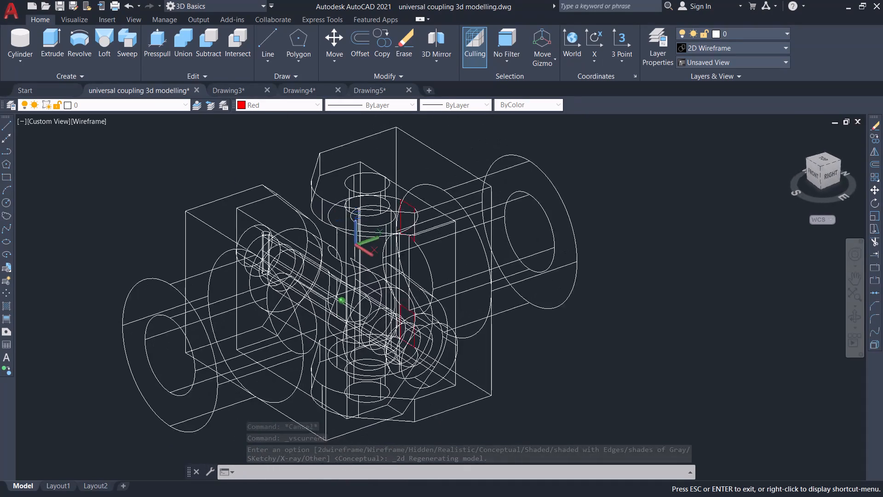
{"action": "middle_click_drag", "start_coordinate": [71, 203], "coordinate": [217, 307], "text": "shift"}
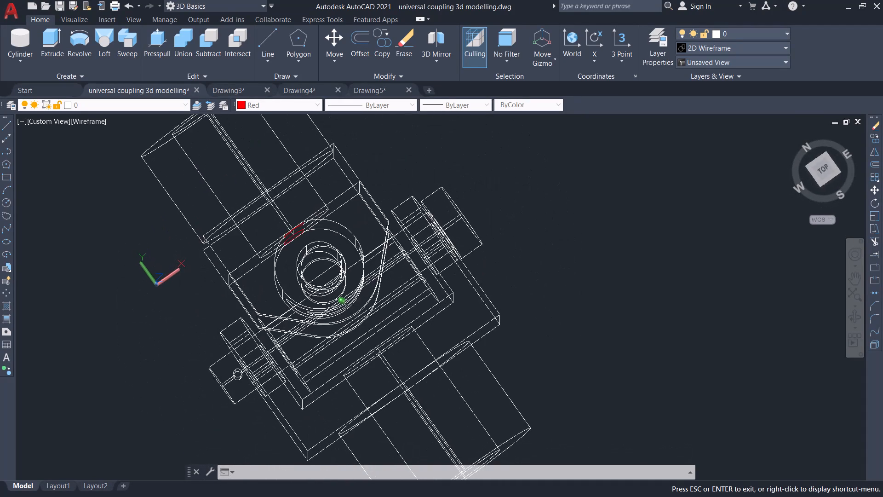
{"action": "middle_click_drag", "start_coordinate": [217, 307], "coordinate": [199, 294], "text": "shift"}
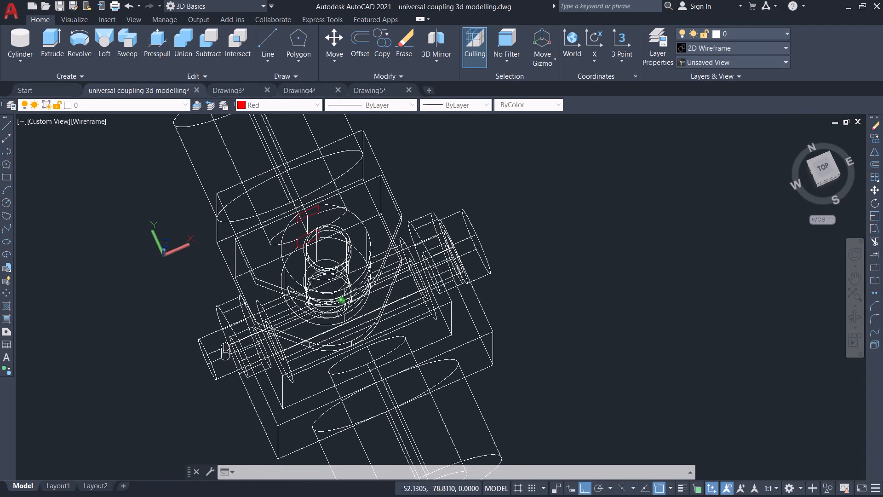
{"action": "scroll", "coordinate": [469, 291], "scroll_direction": "down", "scroll_amount": 2}
{"action": "scroll", "coordinate": [469, 291], "scroll_direction": "up", "scroll_amount": 4}
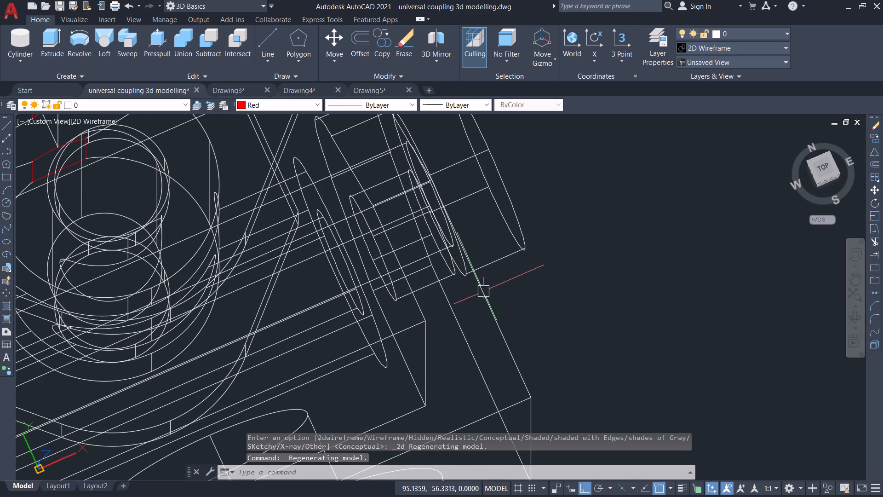
{"action": "scroll", "coordinate": [556, 285], "scroll_direction": "down", "scroll_amount": 2}
{"action": "scroll", "coordinate": [556, 285], "scroll_direction": "up", "scroll_amount": 1}
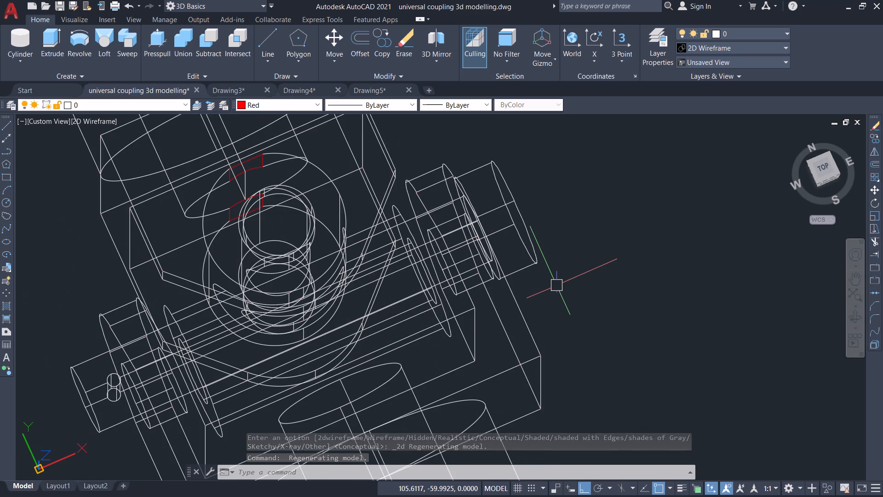
{"action": "key", "text": "m"}
{"action": "key", "text": "Return"}
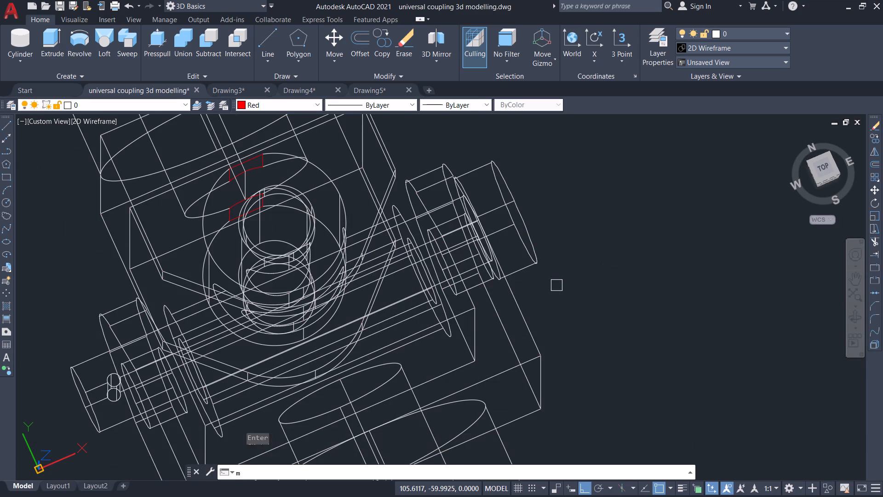
{"action": "left_click", "coordinate": [509, 229]}
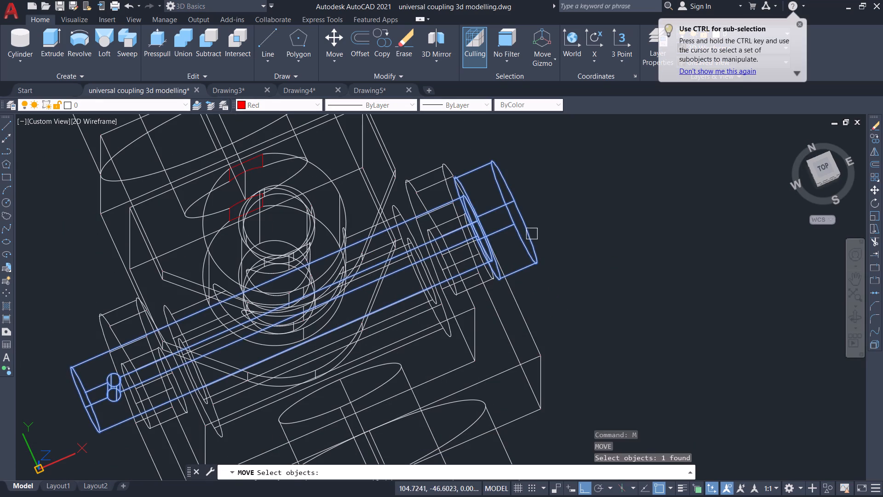
{"action": "key", "text": "Return"}
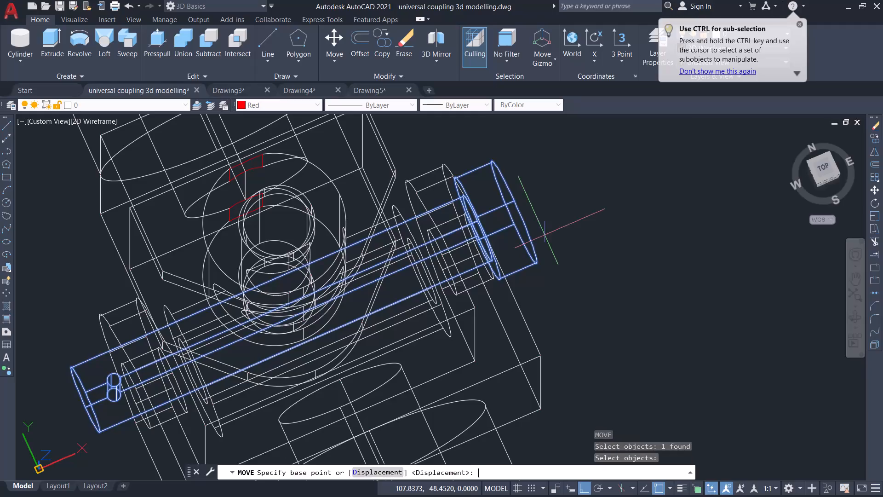
{"action": "left_click", "coordinate": [481, 230]}
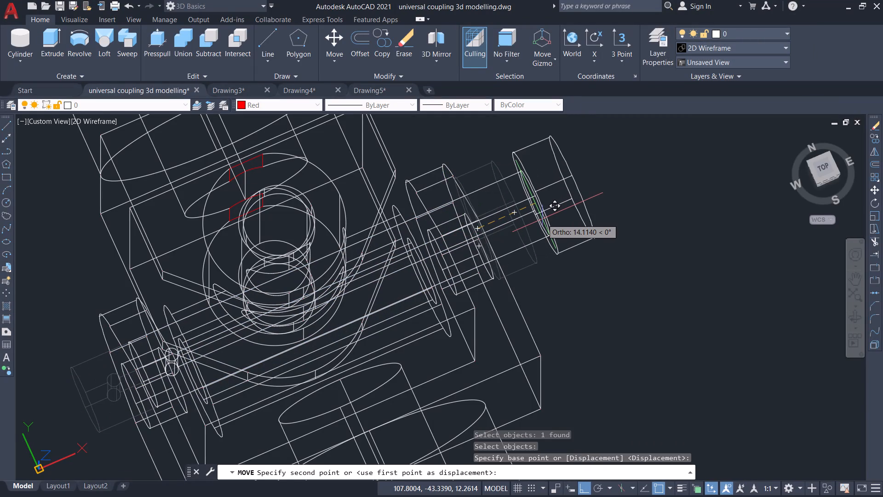
{"action": "middle_click_drag", "start_coordinate": [542, 219], "coordinate": [500, 247]}
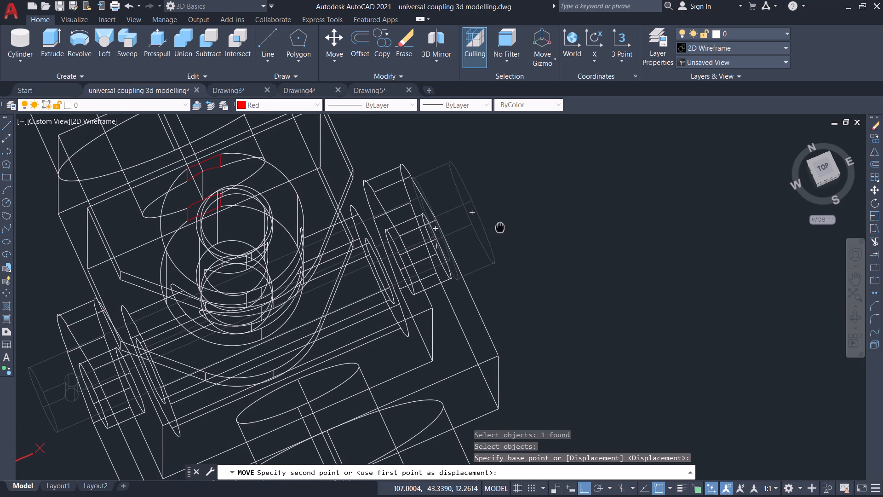
{"action": "middle_click_drag", "start_coordinate": [500, 247], "coordinate": [500, 248]}
{"action": "middle_click_drag", "start_coordinate": [503, 257], "coordinate": [463, 282], "text": "shift"}
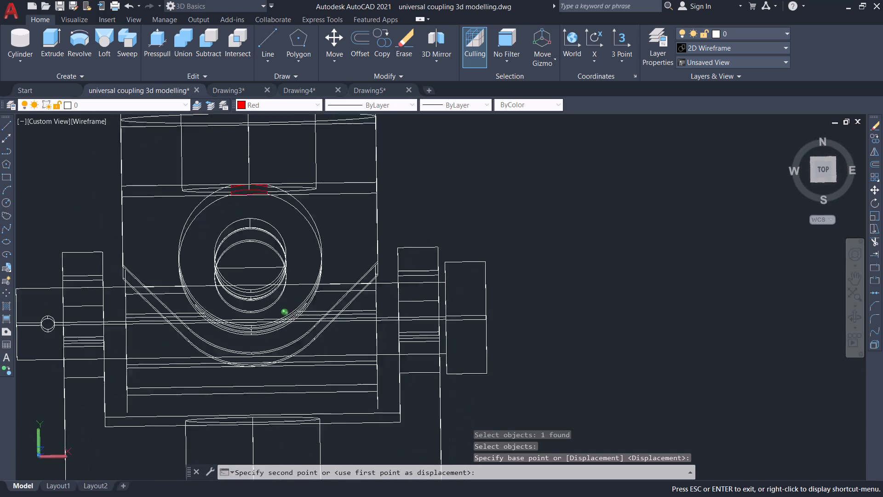
{"action": "middle_click_drag", "start_coordinate": [463, 282], "coordinate": [391, 216], "text": "shift"}
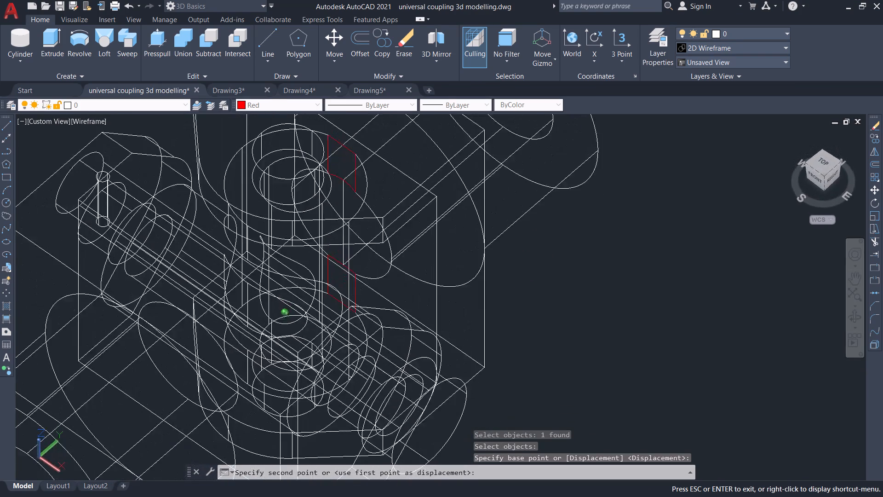
{"action": "middle_click_drag", "start_coordinate": [391, 216], "coordinate": [374, 187], "text": "shift"}
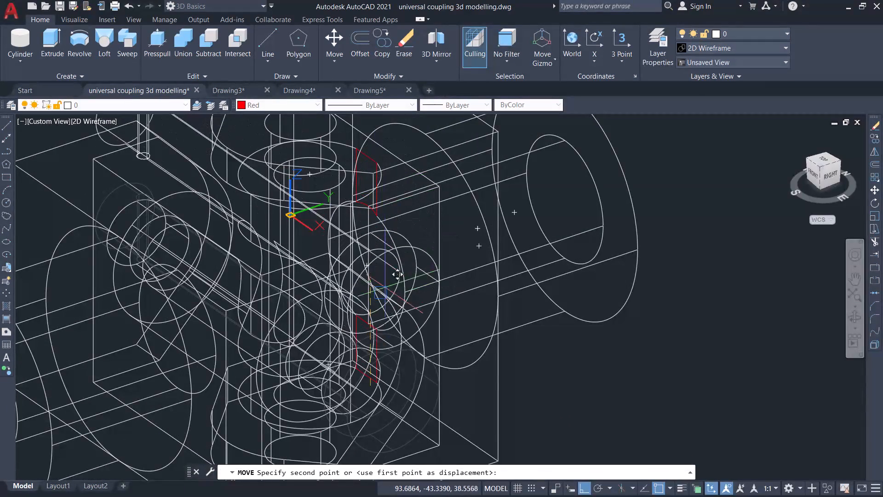
{"action": "left_click", "coordinate": [352, 382]}
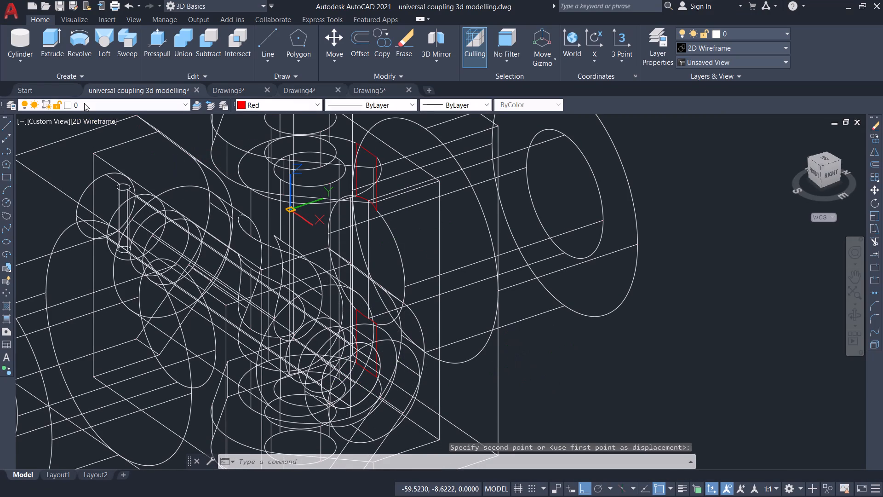
Set the visual style to Conceptual.
{"action": "left_click", "coordinate": [92, 118]}
{"action": "left_click", "coordinate": [117, 159]}
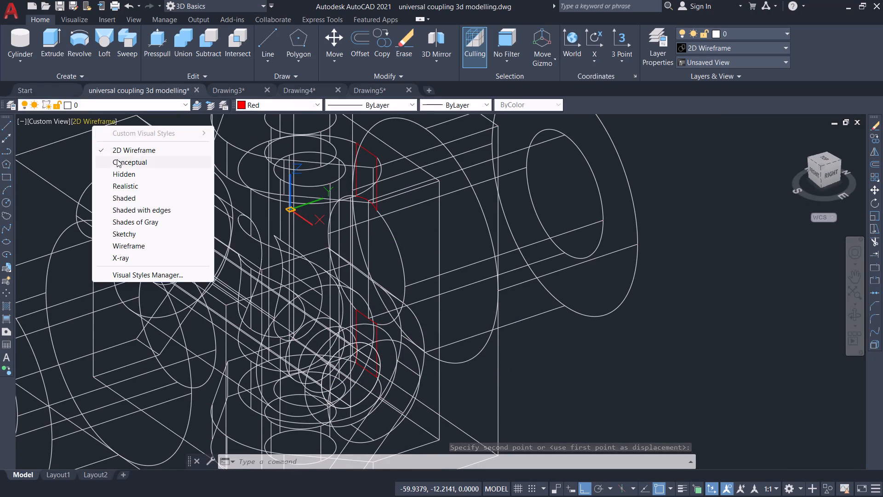
Examine the coupling from several sides to check how the horizontal pin's head and plain end sit in the fork.
{"action": "scroll", "coordinate": [120, 183], "scroll_direction": "up", "scroll_amount": 3}
{"action": "scroll", "coordinate": [118, 185], "scroll_direction": "down", "scroll_amount": 5}
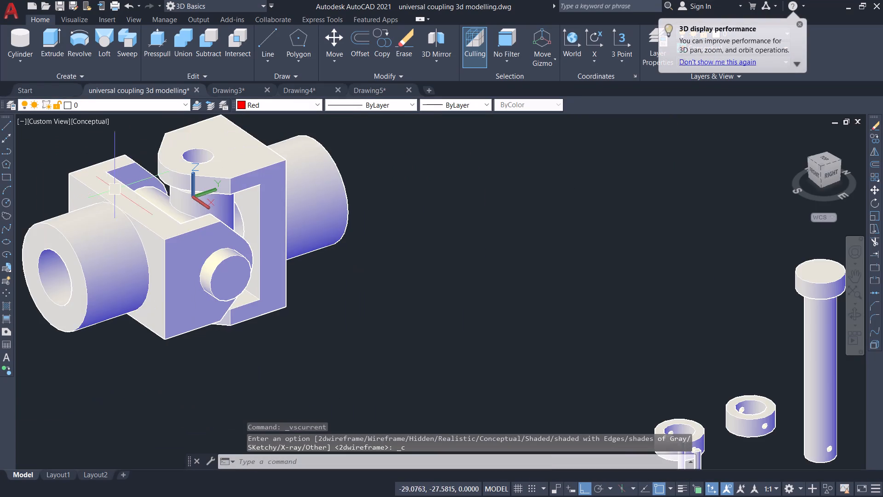
{"action": "scroll", "coordinate": [94, 191], "scroll_direction": "up", "scroll_amount": 2}
{"action": "scroll", "coordinate": [82, 191], "scroll_direction": "down", "scroll_amount": 3}
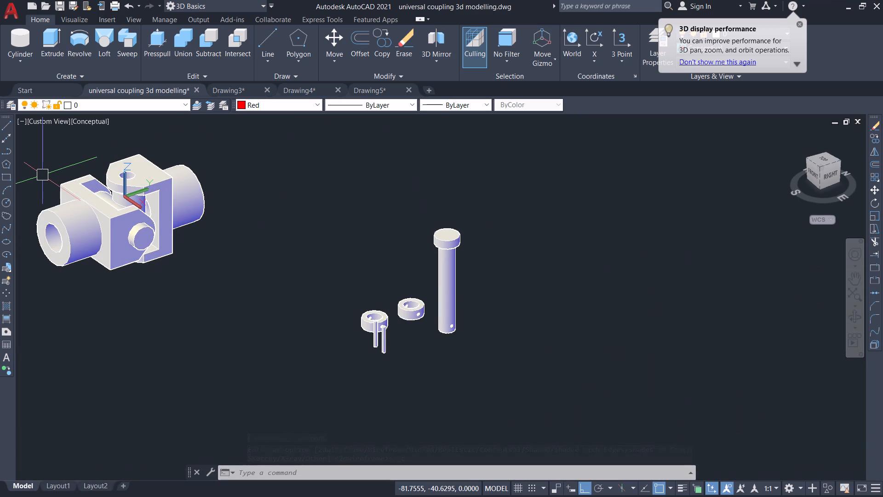
{"action": "middle_click_drag", "start_coordinate": [45, 177], "coordinate": [190, 264]}
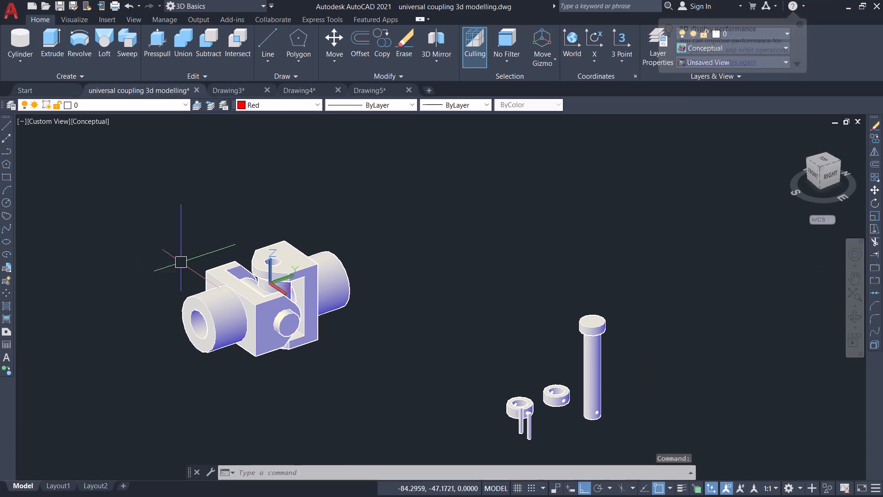
{"action": "middle_click_drag", "start_coordinate": [159, 259], "coordinate": [212, 295]}
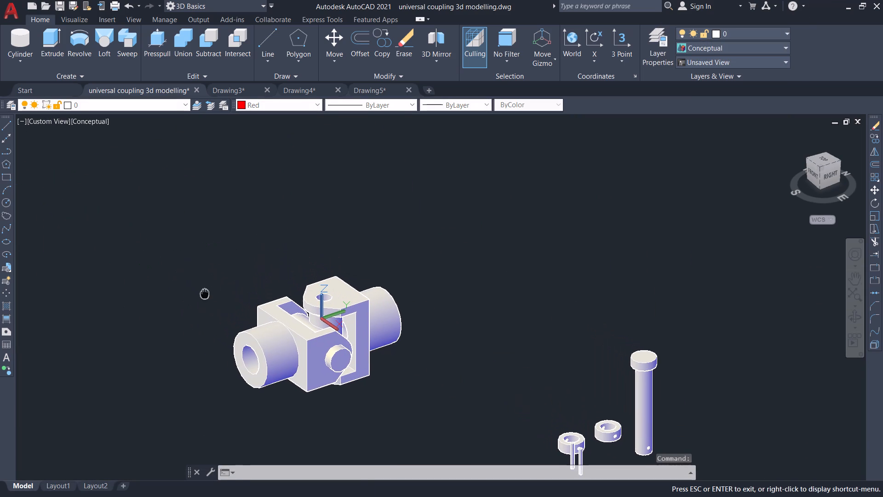
{"action": "middle_click_drag", "start_coordinate": [212, 295], "coordinate": [212, 295]}
{"action": "middle_click_drag", "start_coordinate": [196, 301], "coordinate": [276, 323], "text": "shift"}
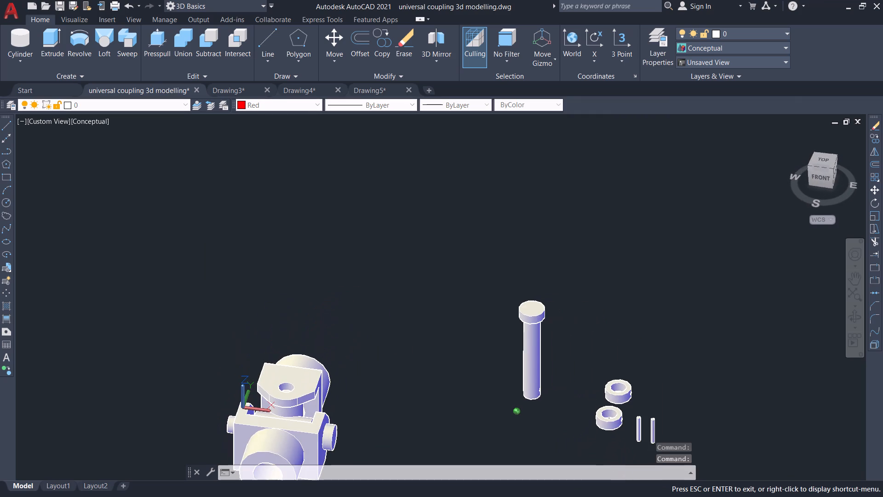
{"action": "middle_click_drag", "start_coordinate": [276, 323], "coordinate": [276, 323], "text": "shift"}
{"action": "middle_click_drag", "start_coordinate": [271, 408], "coordinate": [312, 313]}
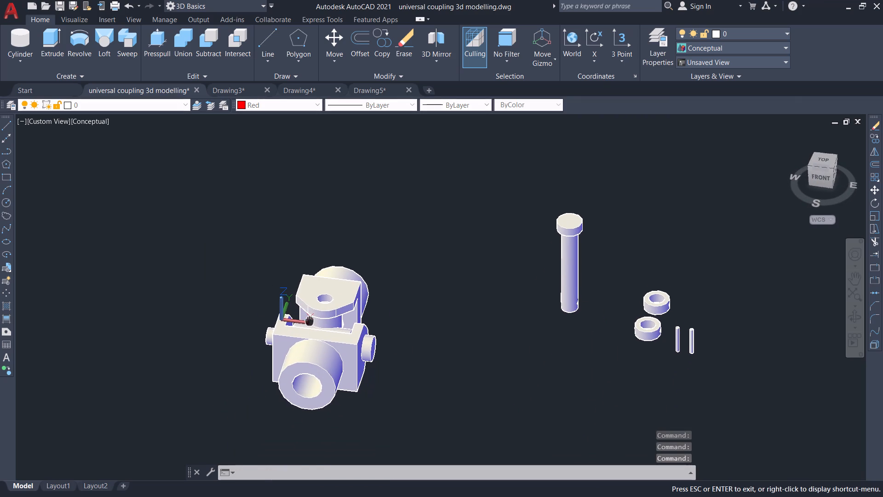
{"action": "middle_click_drag", "start_coordinate": [203, 301], "coordinate": [337, 259], "text": "shift"}
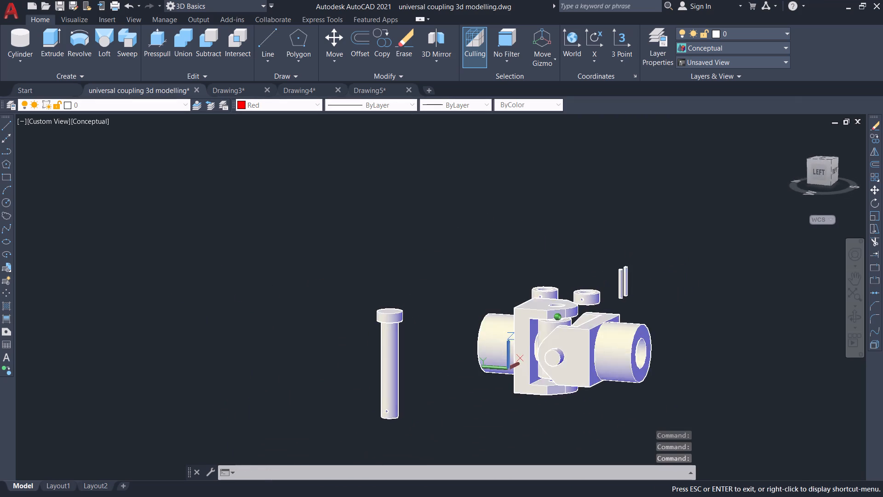
{"action": "middle_click_drag", "start_coordinate": [337, 259], "coordinate": [252, 287], "text": "shift"}
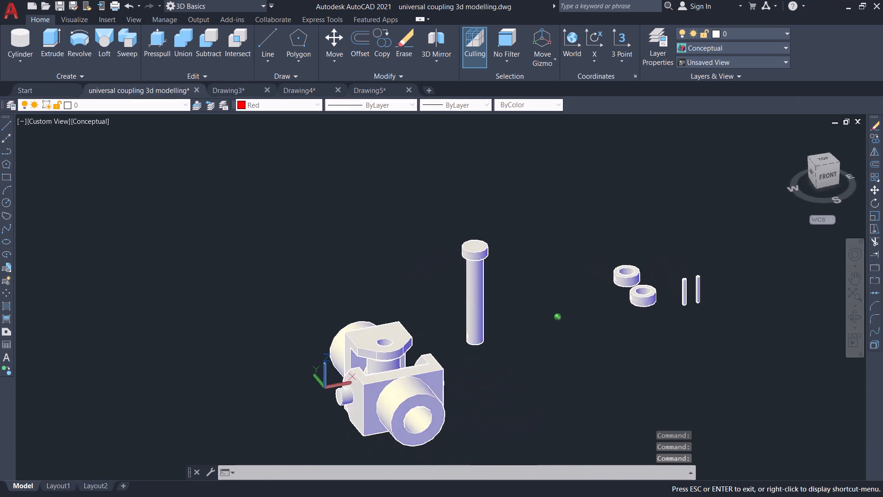
{"action": "middle_click_drag", "start_coordinate": [252, 287], "coordinate": [206, 362], "text": "shift"}
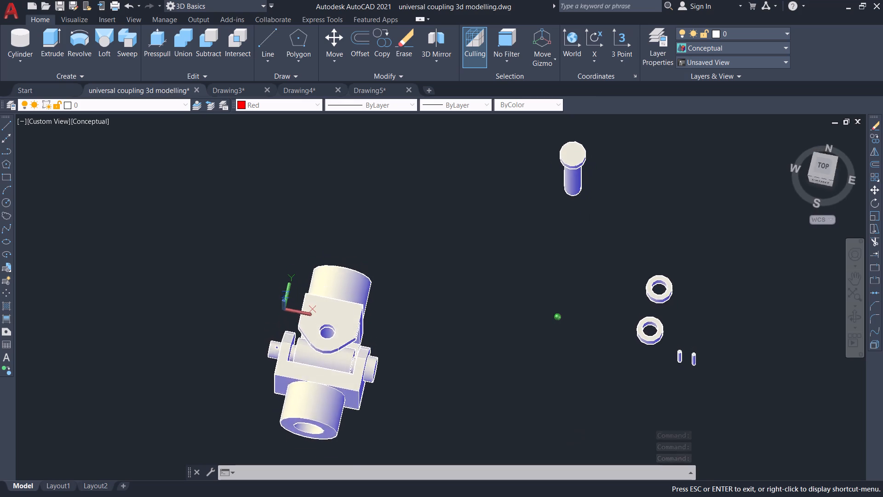
{"action": "middle_click_drag", "start_coordinate": [206, 362], "coordinate": [219, 358], "text": "shift"}
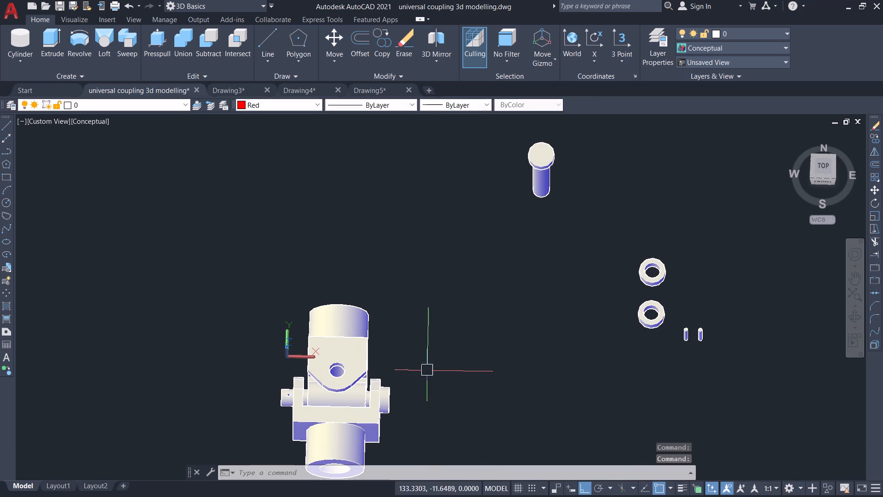
{"action": "scroll", "coordinate": [425, 353], "scroll_direction": "down", "scroll_amount": 1}
{"action": "scroll", "coordinate": [377, 361], "scroll_direction": "up", "scroll_amount": 3}
{"action": "middle_click_drag", "start_coordinate": [446, 360], "coordinate": [439, 347]}
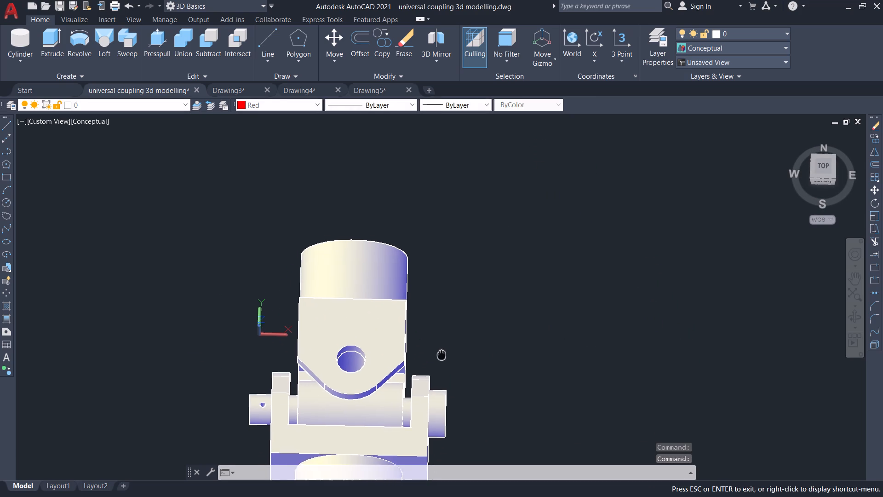
{"action": "middle_click_drag", "start_coordinate": [439, 347], "coordinate": [377, 277]}
Move the upright pin, with Ortho off, from its head's centre to a free spot just beside the coupling's rear cylinder.
{"action": "scroll", "coordinate": [377, 277], "scroll_direction": "down", "scroll_amount": 3}
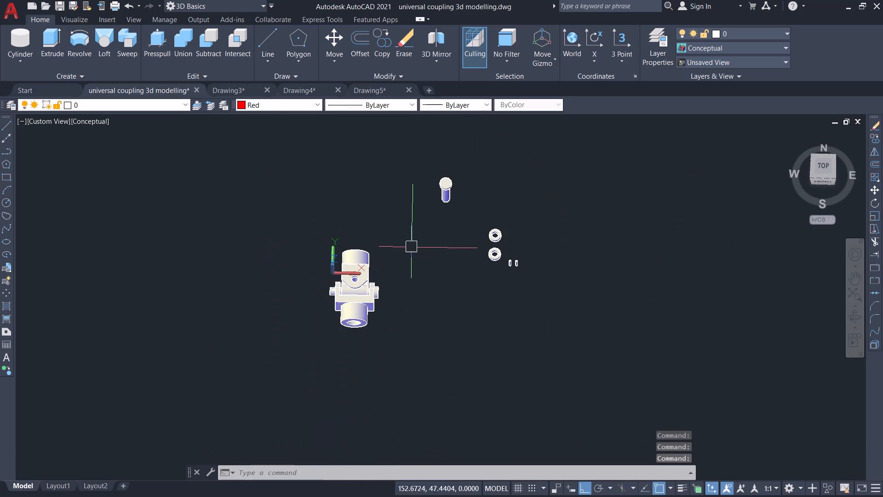
{"action": "scroll", "coordinate": [435, 226], "scroll_direction": "up", "scroll_amount": 2}
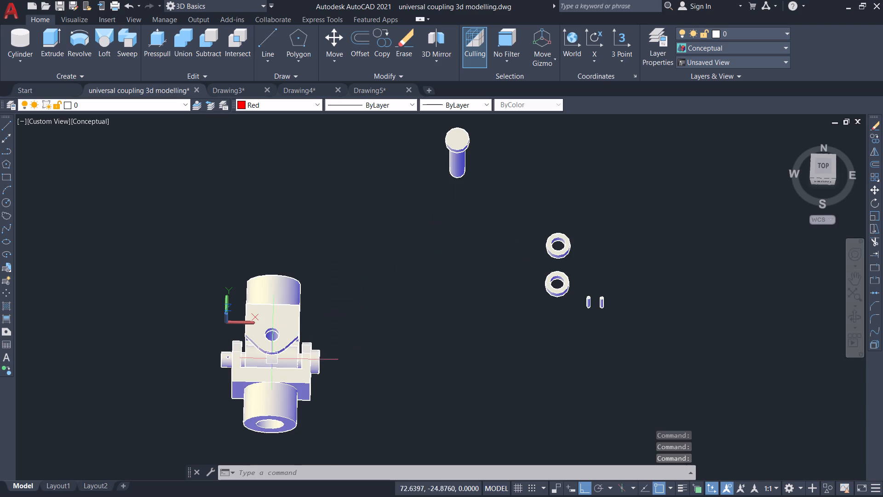
{"action": "scroll", "coordinate": [265, 371], "scroll_direction": "up", "scroll_amount": 2}
{"action": "scroll", "coordinate": [416, 308], "scroll_direction": "down", "scroll_amount": 2}
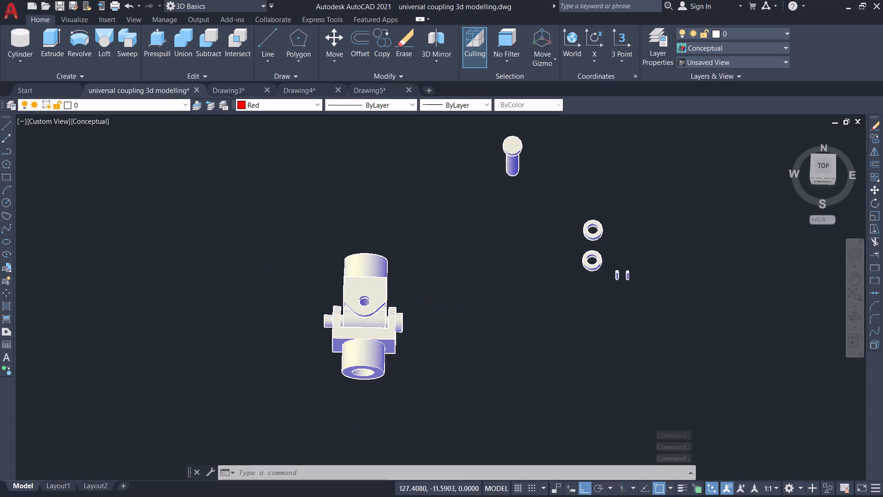
{"action": "key", "text": "m"}
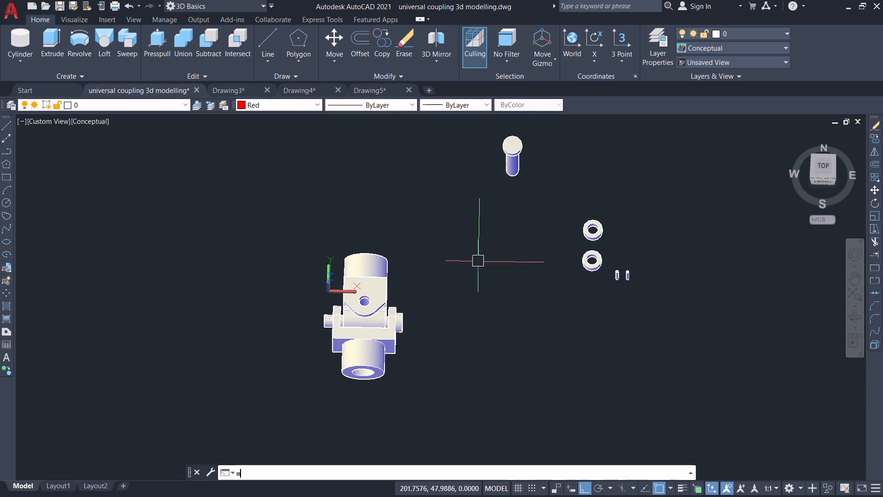
{"action": "key", "text": "Return"}
{"action": "left_click", "coordinate": [517, 146]}
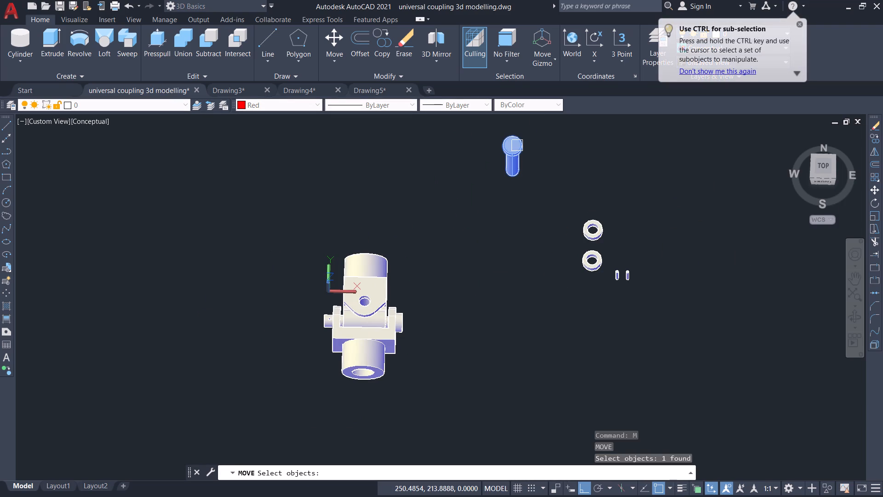
{"action": "key", "text": "Return"}
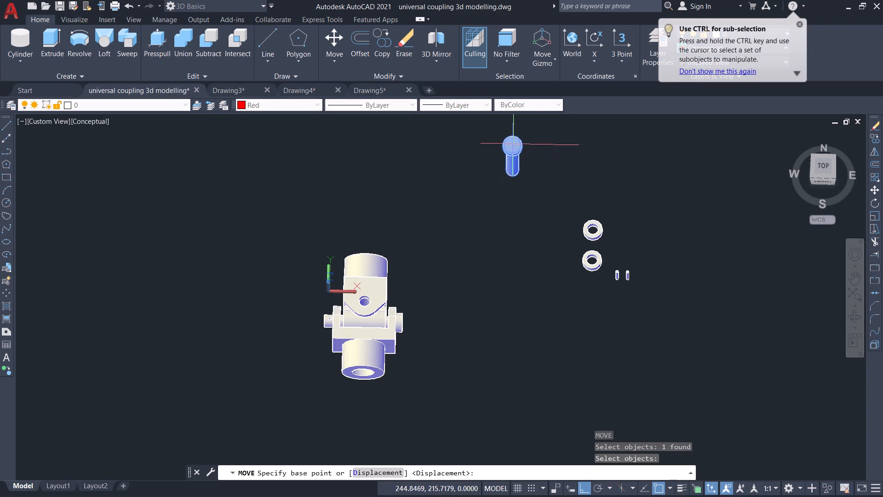
{"action": "left_click", "coordinate": [513, 144]}
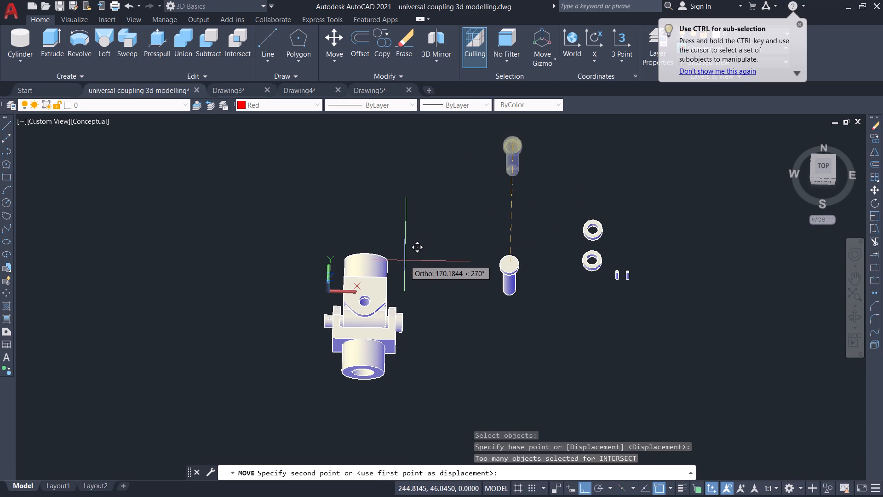
{"action": "key", "text": "F8"}
{"action": "left_click", "coordinate": [402, 260]}
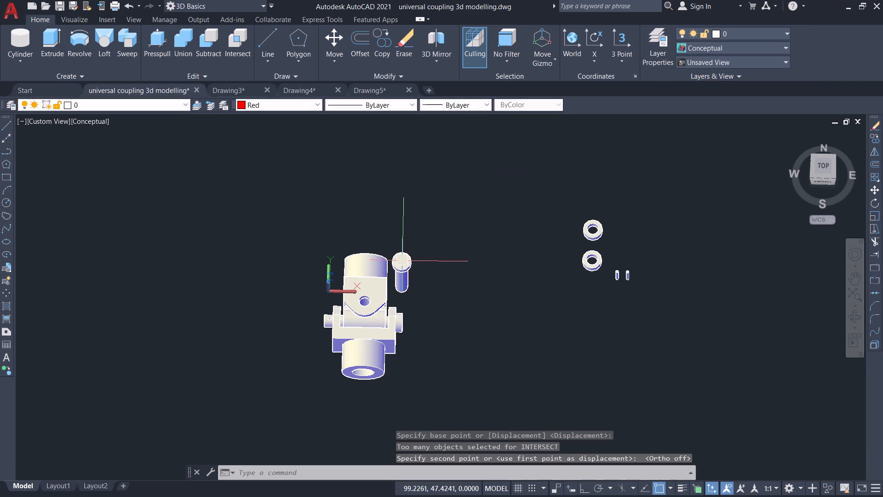
Examine the coupling and the upright pin beside it from several sides to compare the pin's height with the fork's hole.
{"action": "scroll", "coordinate": [389, 301], "scroll_direction": "up", "scroll_amount": 4}
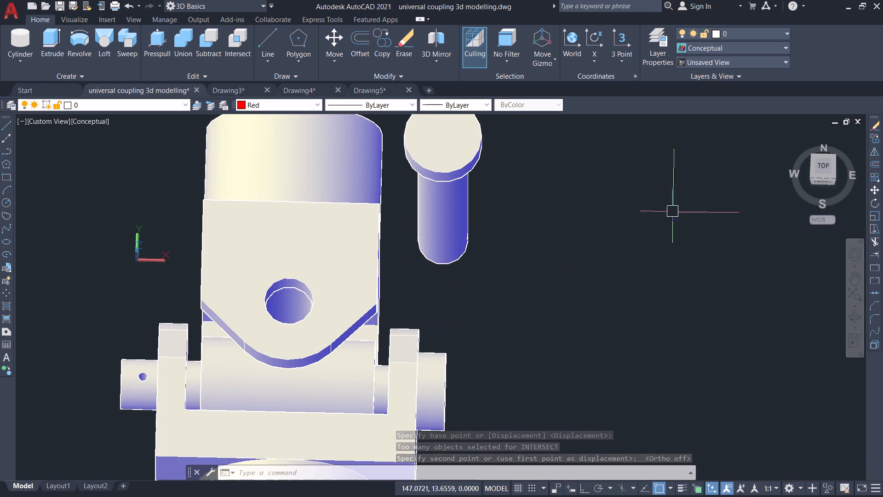
{"action": "left_click", "coordinate": [789, 139]}
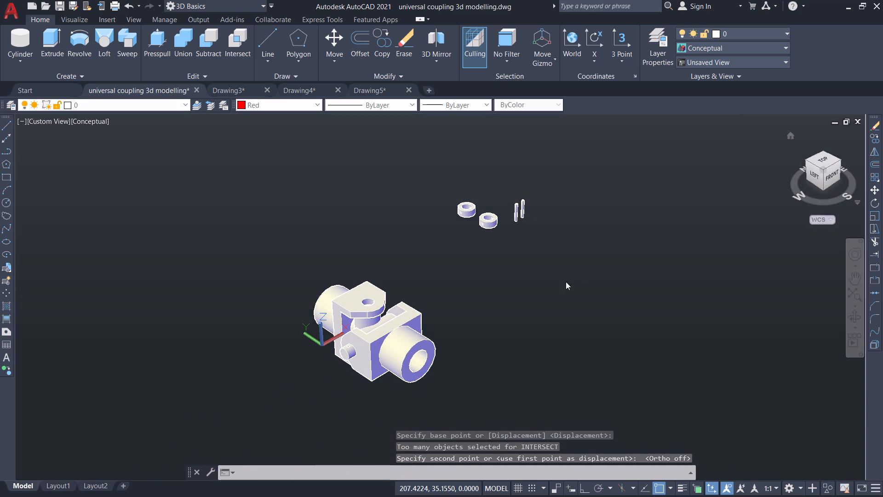
{"action": "scroll", "coordinate": [322, 313], "scroll_direction": "up", "scroll_amount": 4}
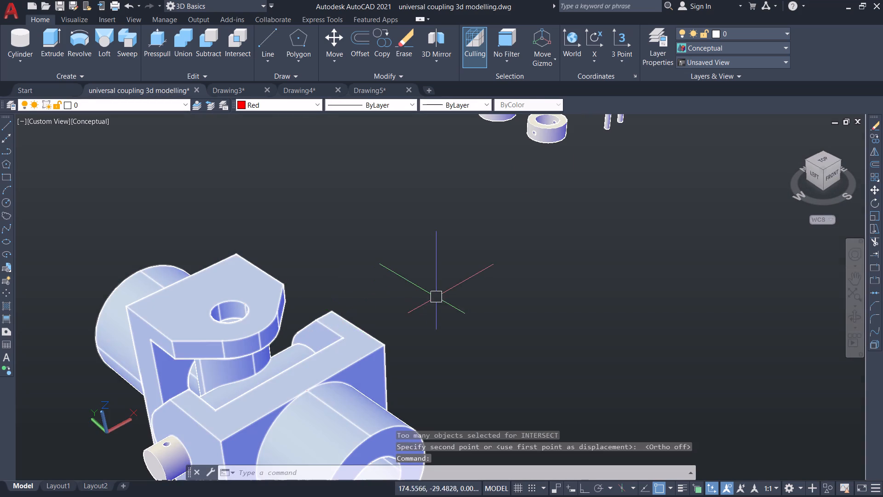
{"action": "scroll", "coordinate": [390, 308], "scroll_direction": "down", "scroll_amount": 2}
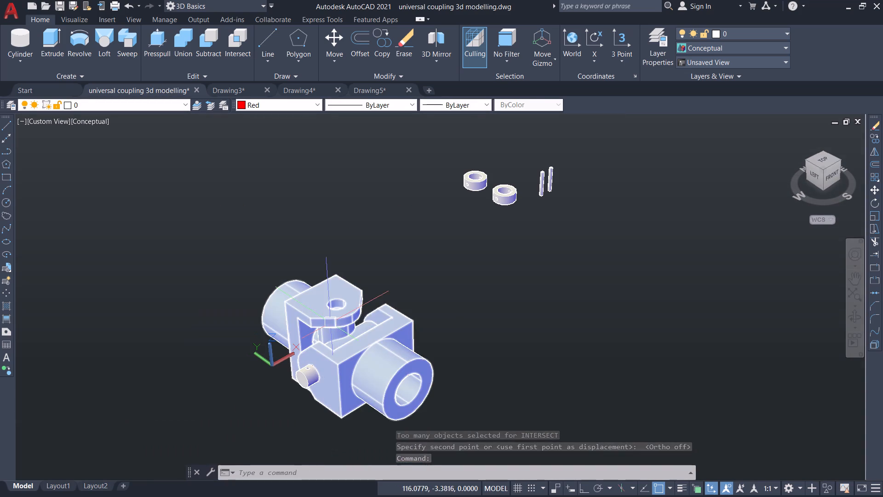
{"action": "middle_click_drag", "start_coordinate": [475, 313], "coordinate": [378, 344], "text": "shift"}
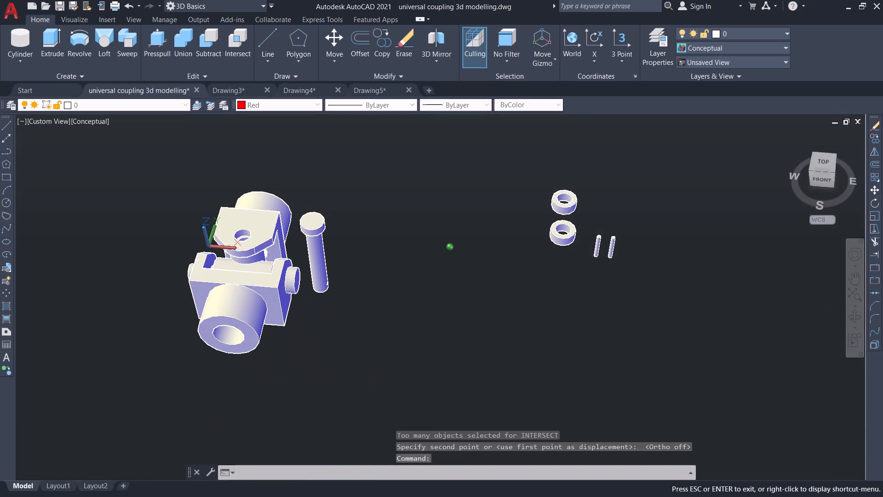
{"action": "middle_click_drag", "start_coordinate": [378, 344], "coordinate": [379, 345], "text": "shift"}
{"action": "scroll", "coordinate": [222, 263], "scroll_direction": "up", "scroll_amount": 2}
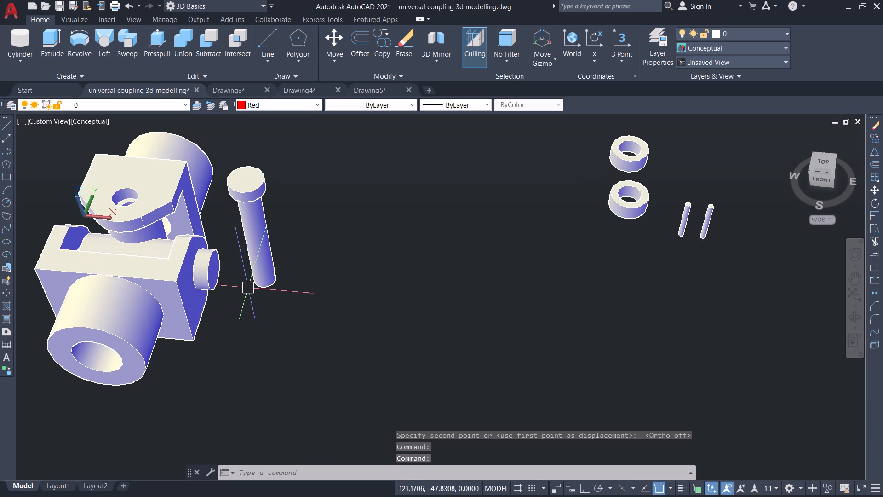
{"action": "scroll", "coordinate": [155, 272], "scroll_direction": "down", "scroll_amount": 2}
{"action": "scroll", "coordinate": [155, 271], "scroll_direction": "up", "scroll_amount": 1}
{"action": "scroll", "coordinate": [211, 284], "scroll_direction": "up", "scroll_amount": 1}
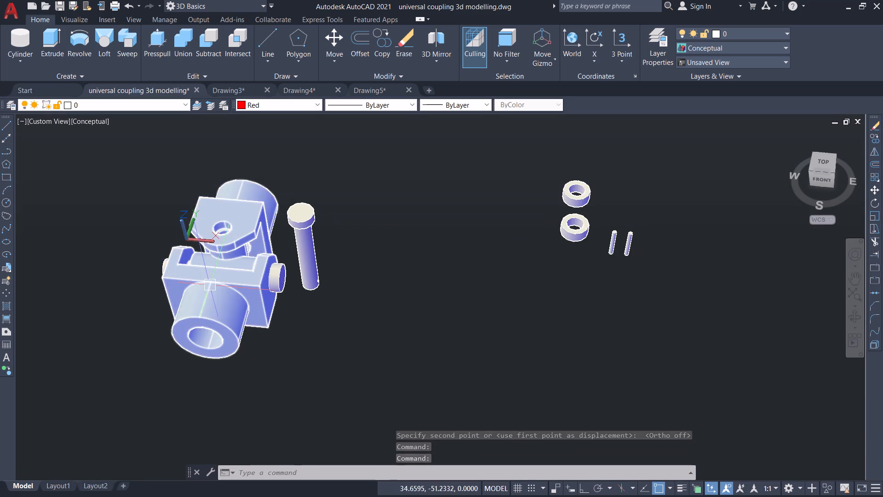
{"action": "scroll", "coordinate": [211, 281], "scroll_direction": "down", "scroll_amount": 1}
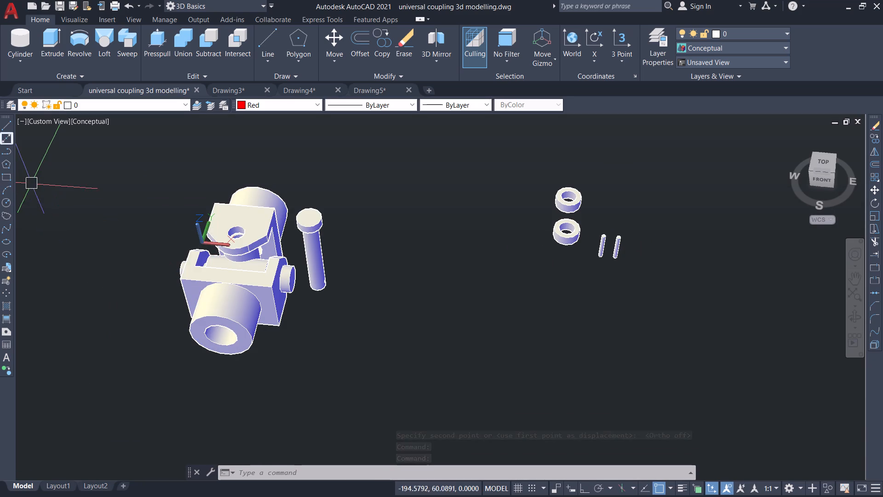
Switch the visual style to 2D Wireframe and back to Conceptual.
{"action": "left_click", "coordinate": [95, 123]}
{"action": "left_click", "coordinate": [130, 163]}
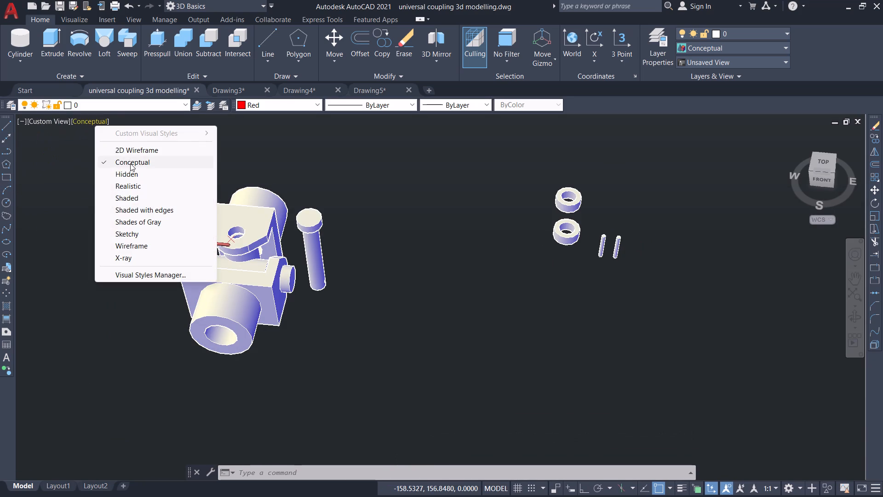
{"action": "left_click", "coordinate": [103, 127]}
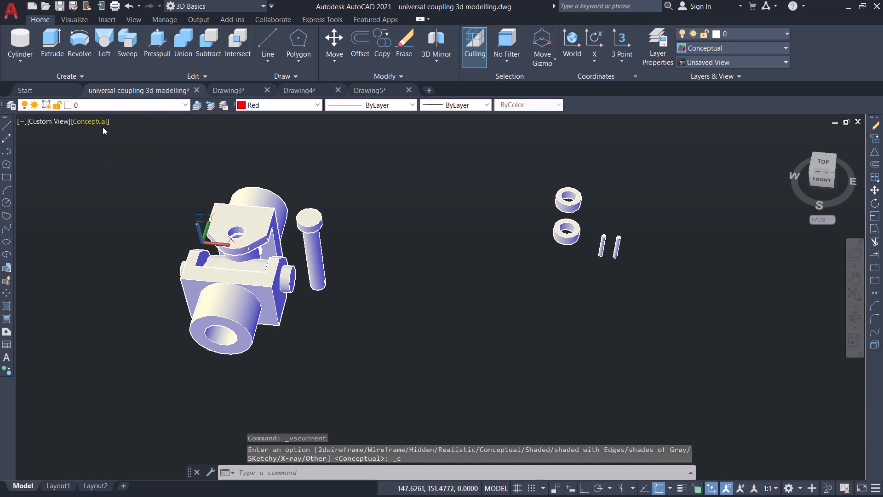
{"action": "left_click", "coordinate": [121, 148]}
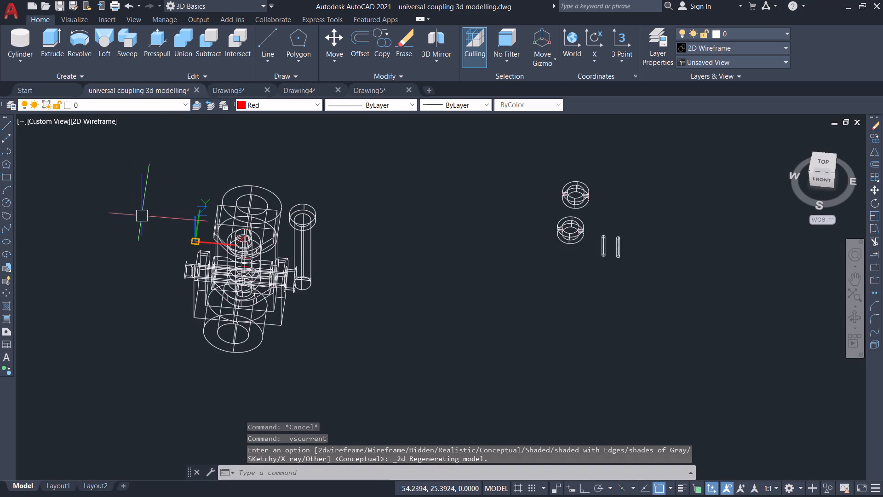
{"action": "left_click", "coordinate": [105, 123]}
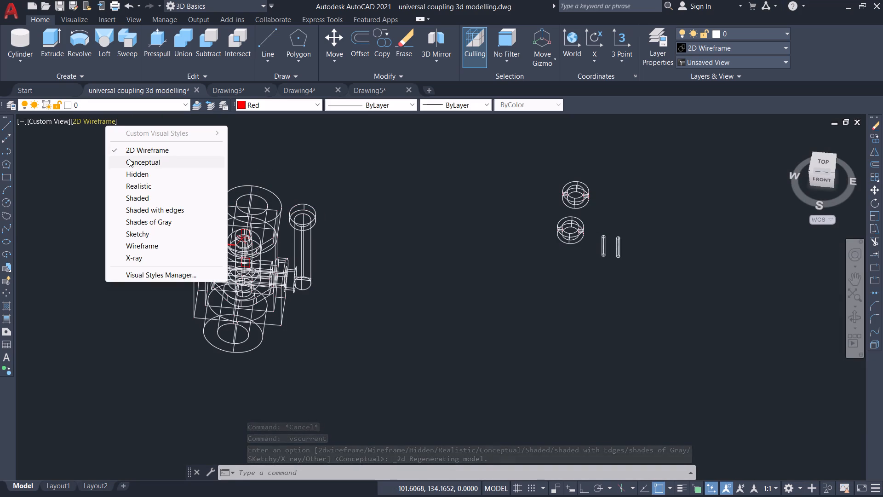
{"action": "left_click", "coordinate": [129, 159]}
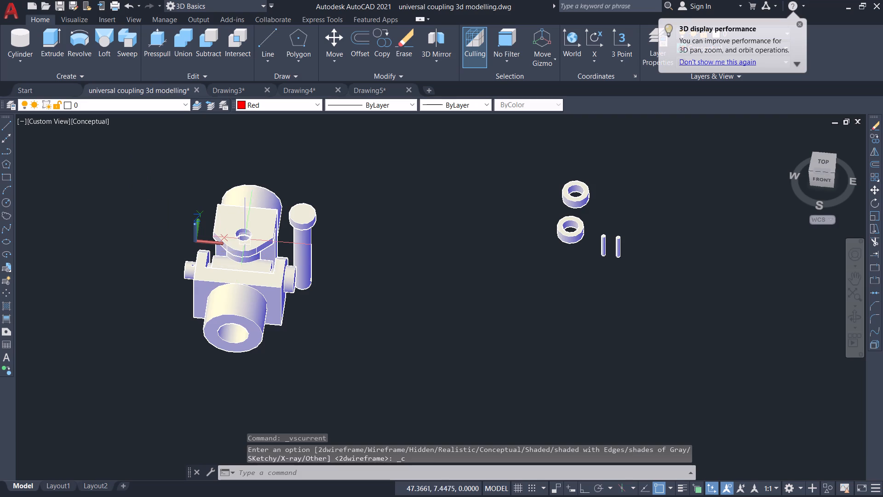
Set the visual style to 2D Wireframe for working at the fork's vertical hole and the upright pin.
{"action": "scroll", "coordinate": [245, 239], "scroll_direction": "up", "scroll_amount": 4}
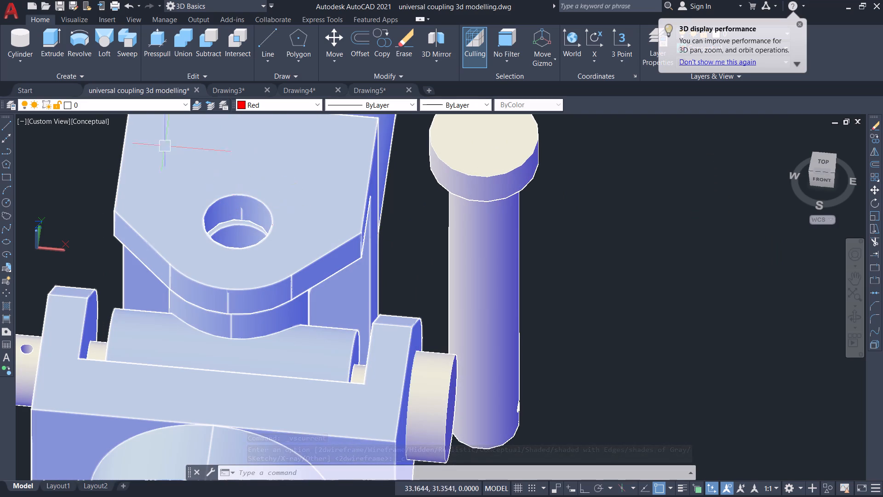
{"action": "left_click", "coordinate": [96, 126]}
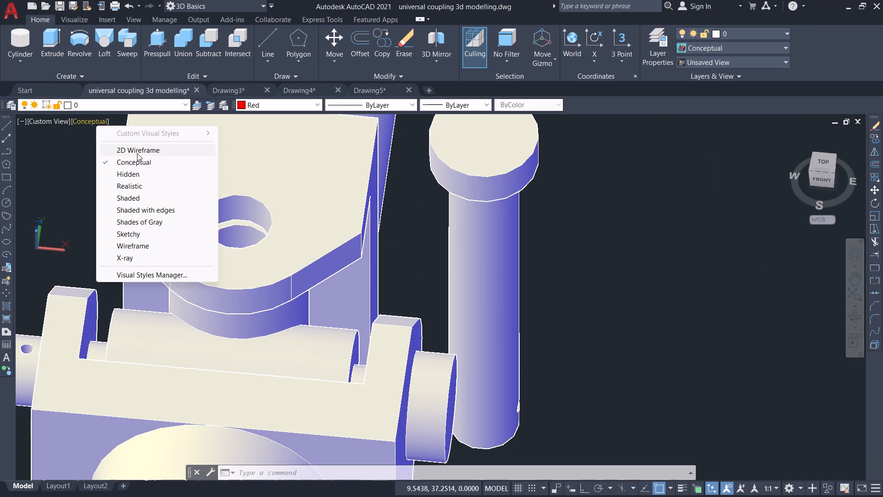
{"action": "left_click", "coordinate": [137, 150]}
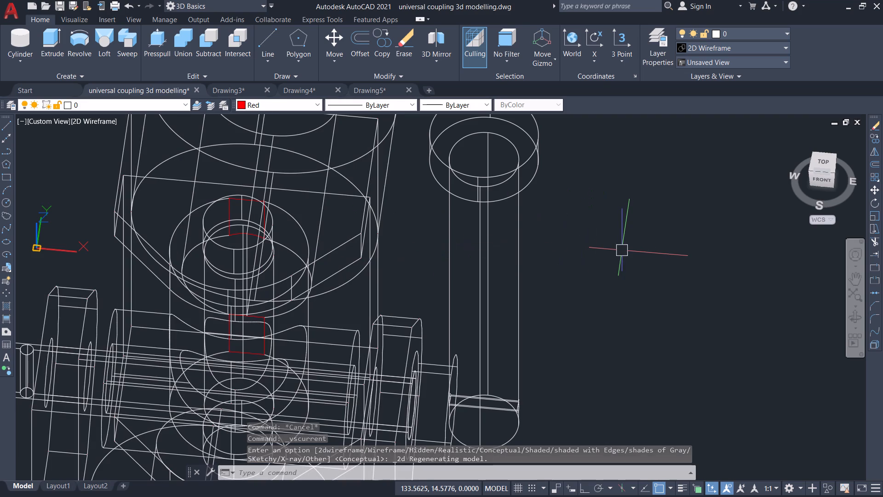
Move the upright pin from the centre of its head's underside to the centre of the hole's lower edge in the fork's upper arm.
{"action": "key", "text": "m"}
{"action": "key", "text": "Return"}
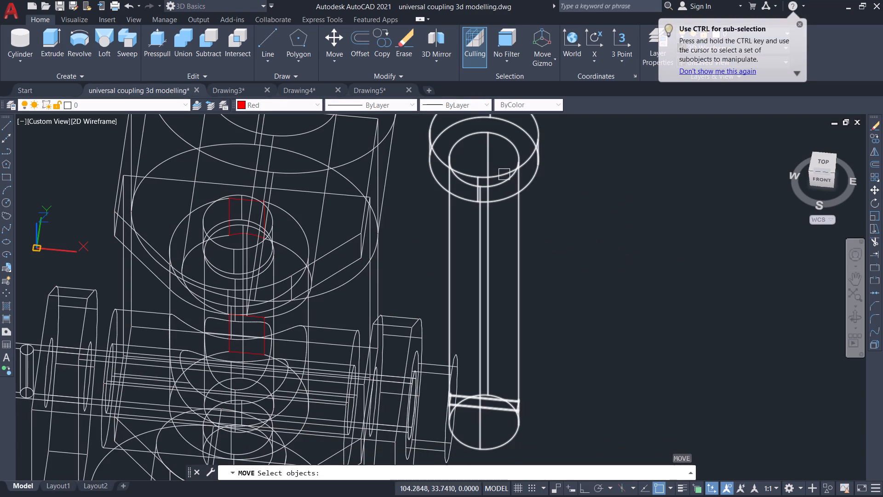
{"action": "left_click", "coordinate": [504, 174]}
{"action": "key", "text": "Return"}
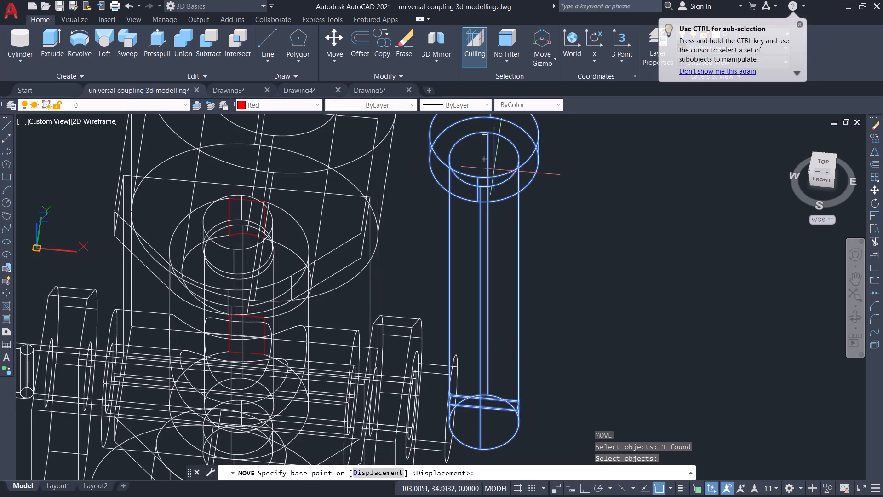
{"action": "left_click", "coordinate": [484, 162]}
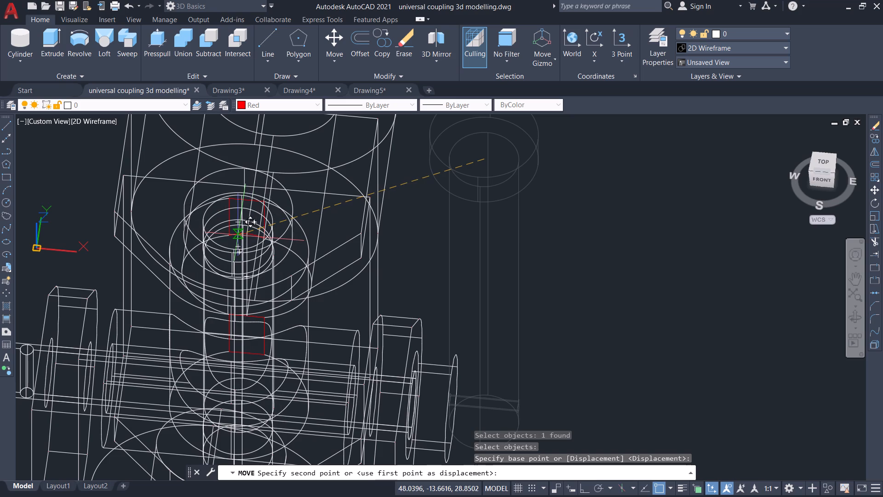
{"action": "left_click", "coordinate": [237, 247]}
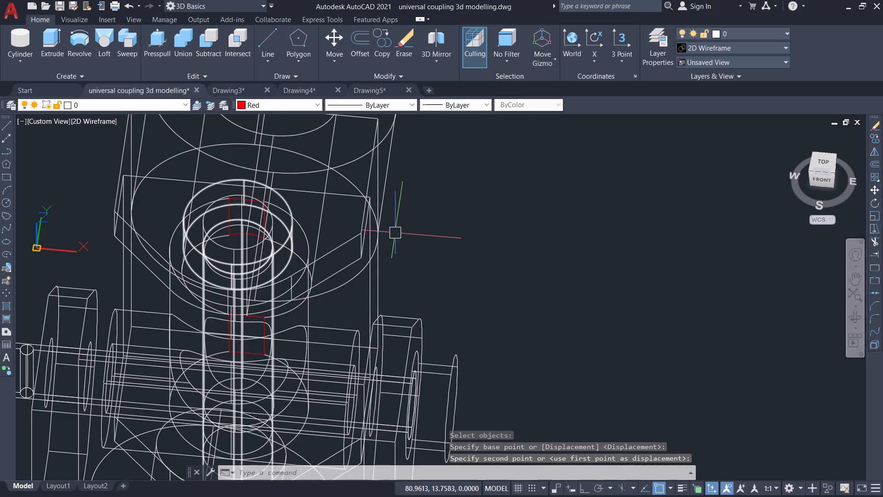
Set the visual style to Conceptual.
{"action": "scroll", "coordinate": [395, 233], "scroll_direction": "down", "scroll_amount": 1}
{"action": "scroll", "coordinate": [395, 233], "scroll_direction": "up", "scroll_amount": 1}
{"action": "scroll", "coordinate": [395, 233], "scroll_direction": "down", "scroll_amount": 1}
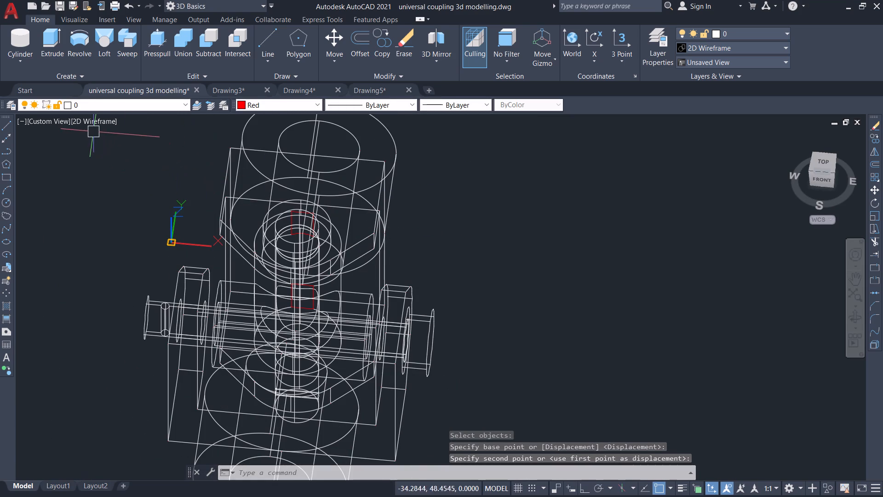
{"action": "left_click", "coordinate": [97, 124]}
{"action": "left_click", "coordinate": [125, 162]}
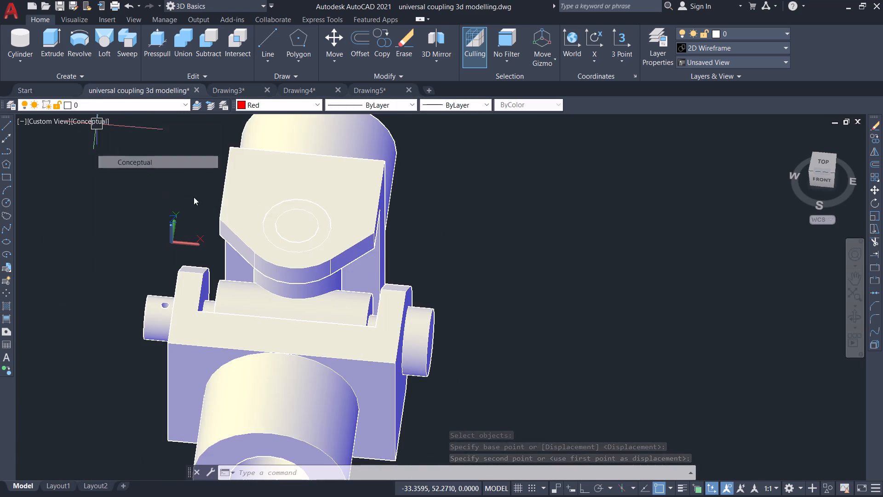
Move the upright pin about 9 units straight up along Z from its bottom centre, with Ortho on.
{"action": "scroll", "coordinate": [218, 224], "scroll_direction": "up", "scroll_amount": 2}
{"action": "scroll", "coordinate": [218, 224], "scroll_direction": "down", "scroll_amount": 3}
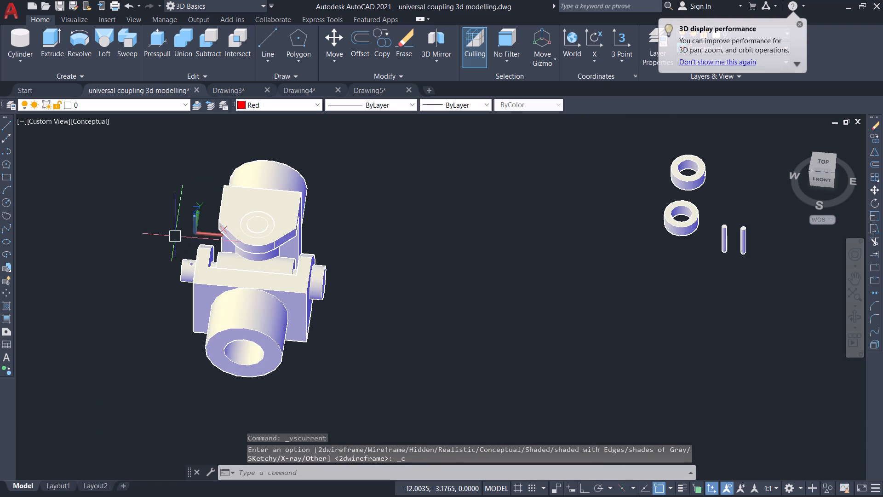
{"action": "middle_click_drag", "start_coordinate": [137, 242], "coordinate": [164, 222], "text": "shift"}
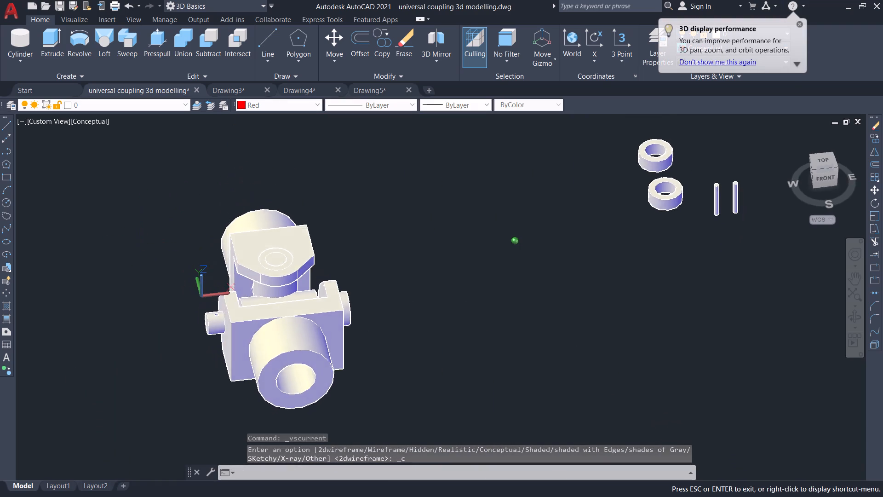
{"action": "middle_click_drag", "start_coordinate": [164, 222], "coordinate": [197, 175], "text": "shift"}
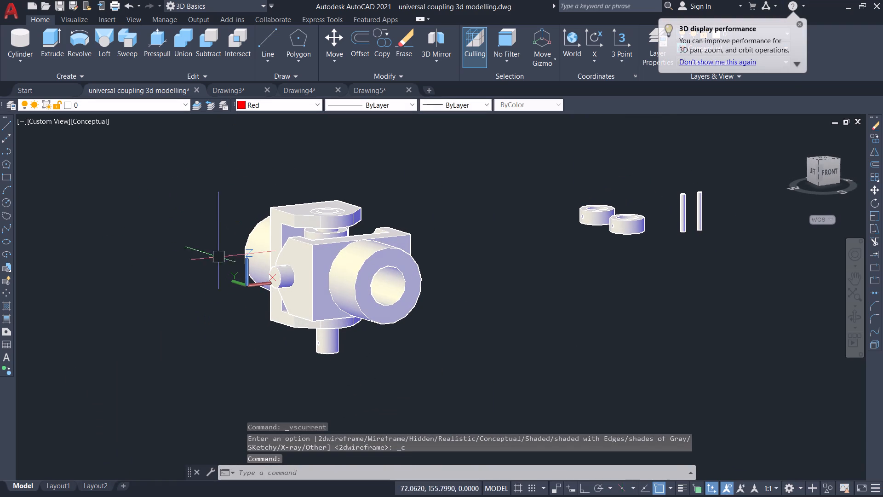
{"action": "key", "text": "m"}
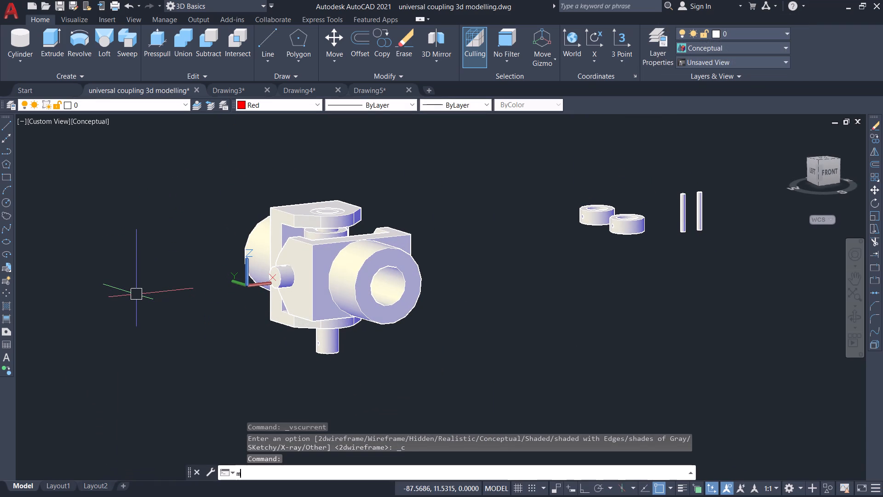
{"action": "key", "text": "Return"}
{"action": "left_click", "coordinate": [324, 352]}
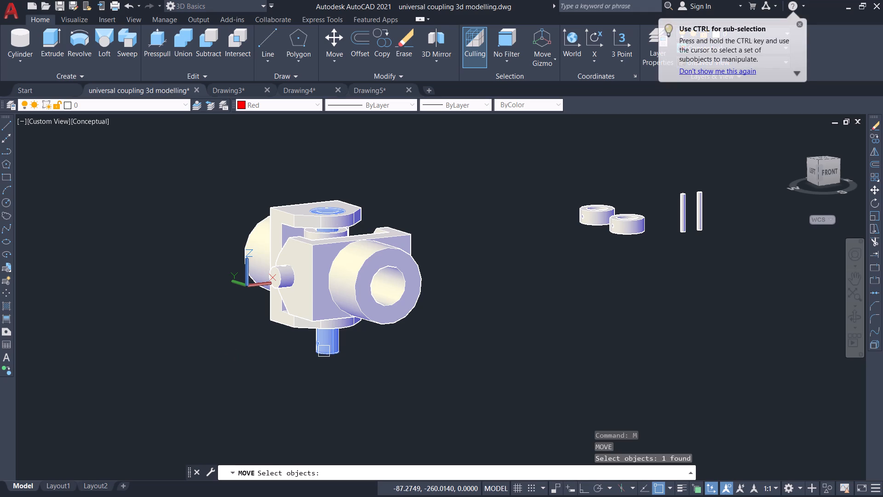
{"action": "key", "text": "Return"}
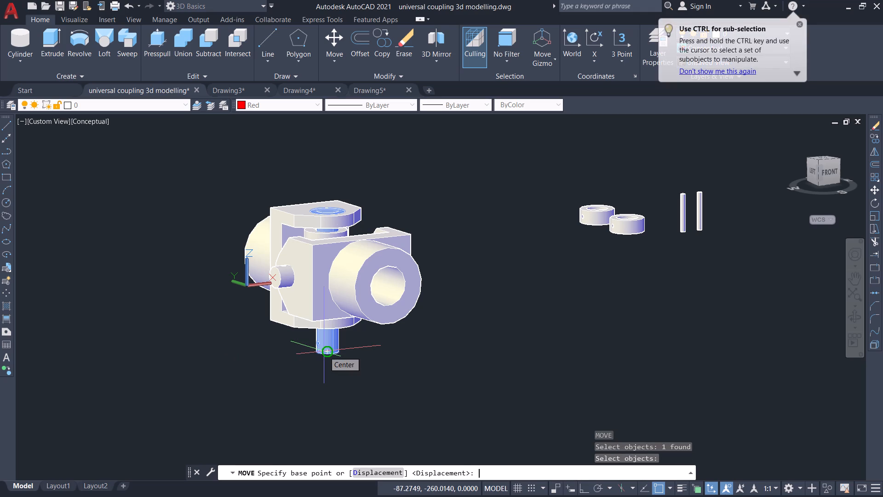
{"action": "key", "text": "F8"}
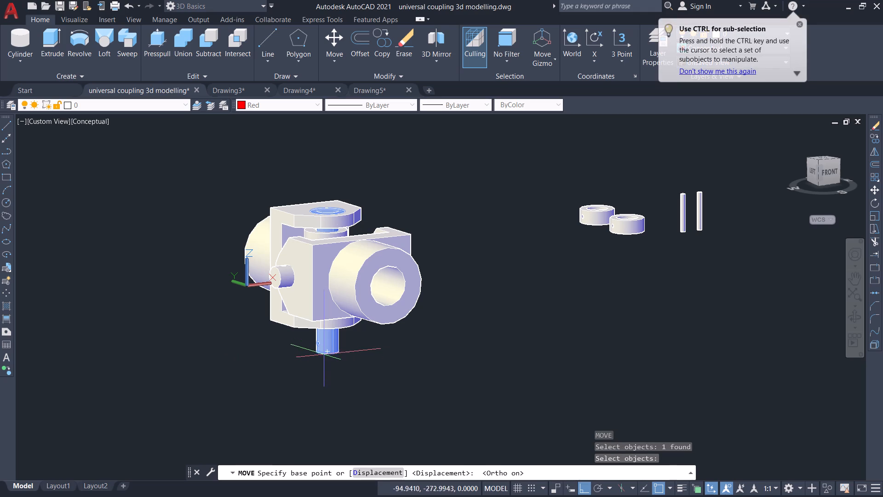
{"action": "left_click", "coordinate": [324, 353]}
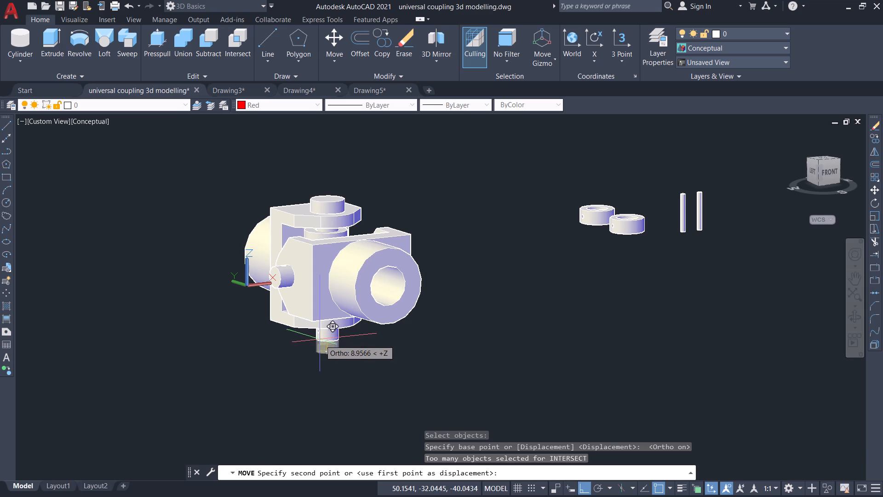
{"action": "left_click", "coordinate": [320, 340]}
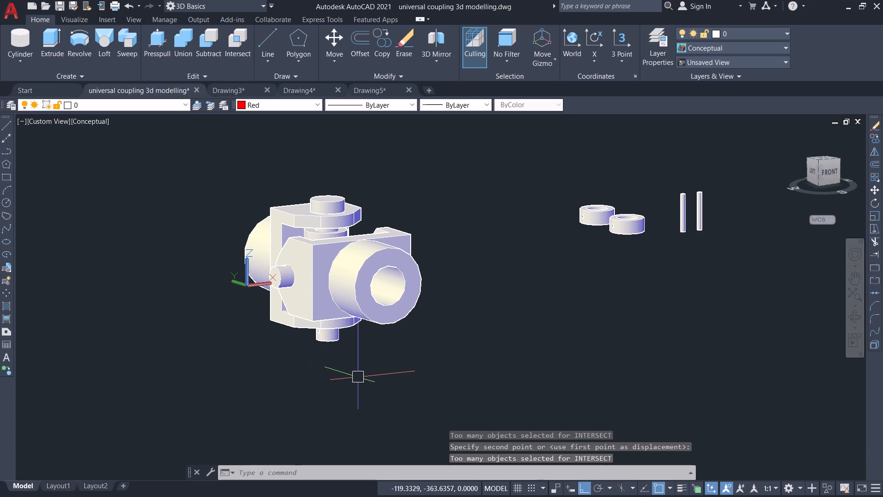
{"action": "key", "text": "Return"}
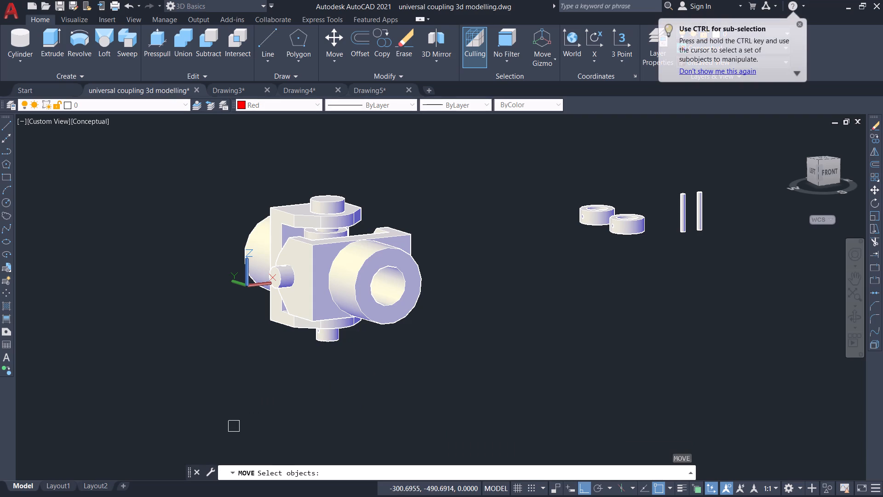
{"action": "key", "text": "Escape"}
Delete the two loose collars and the two small rods lying apart from the coupling assembly.
{"action": "middle_click_drag", "start_coordinate": [235, 412], "coordinate": [247, 403], "text": "shift"}
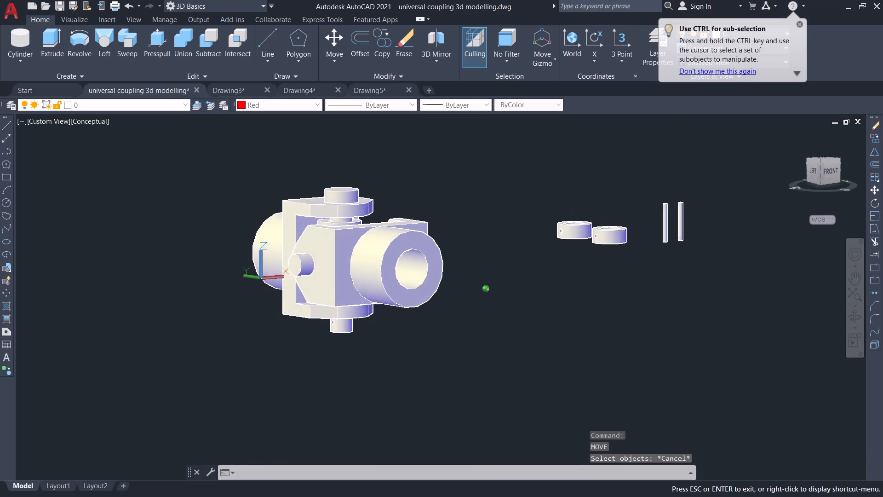
{"action": "middle_click_drag", "start_coordinate": [247, 403], "coordinate": [278, 396], "text": "shift"}
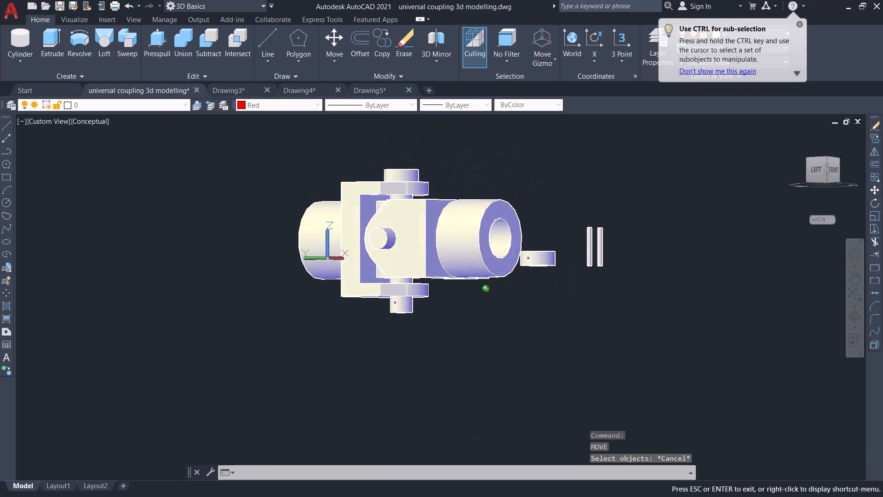
{"action": "middle_click_drag", "start_coordinate": [278, 396], "coordinate": [296, 430], "text": "shift"}
{"action": "scroll", "coordinate": [415, 407], "scroll_direction": "down", "scroll_amount": 2}
{"action": "scroll", "coordinate": [435, 411], "scroll_direction": "up", "scroll_amount": 1}
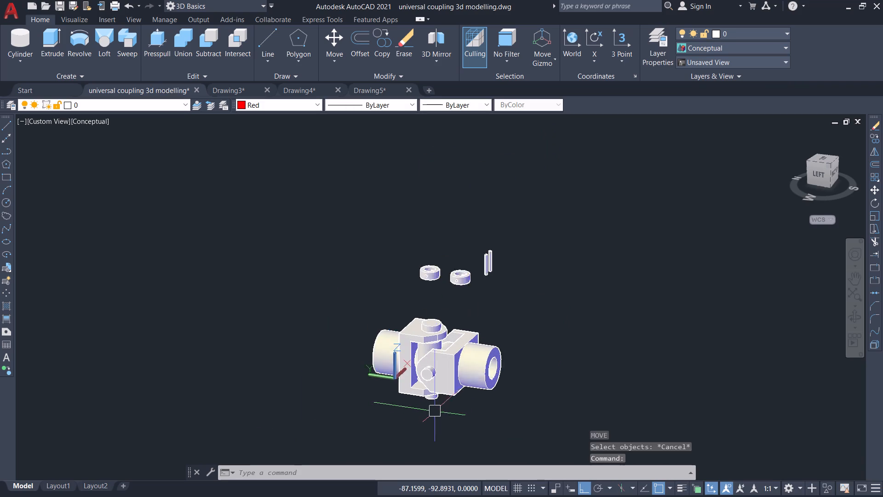
{"action": "scroll", "coordinate": [435, 411], "scroll_direction": "up", "scroll_amount": 2}
{"action": "scroll", "coordinate": [472, 410], "scroll_direction": "up", "scroll_amount": 1}
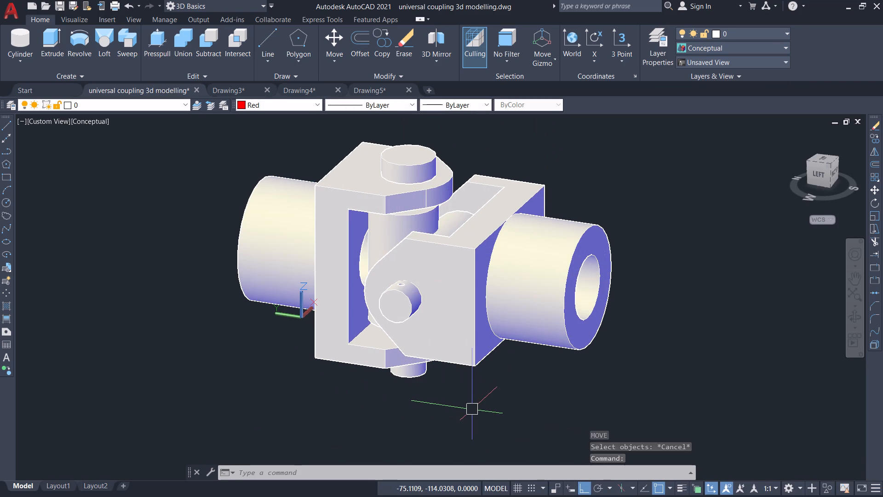
{"action": "scroll", "coordinate": [471, 319], "scroll_direction": "down", "scroll_amount": 1}
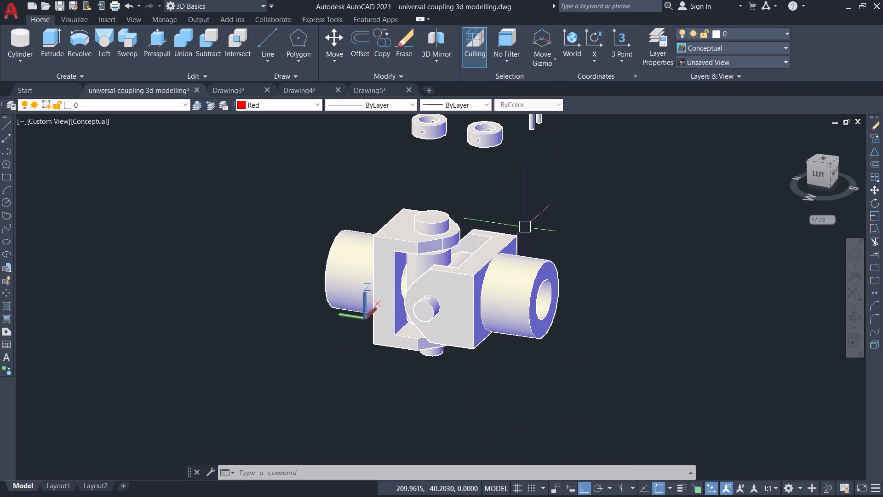
{"action": "scroll", "coordinate": [525, 227], "scroll_direction": "down", "scroll_amount": 1}
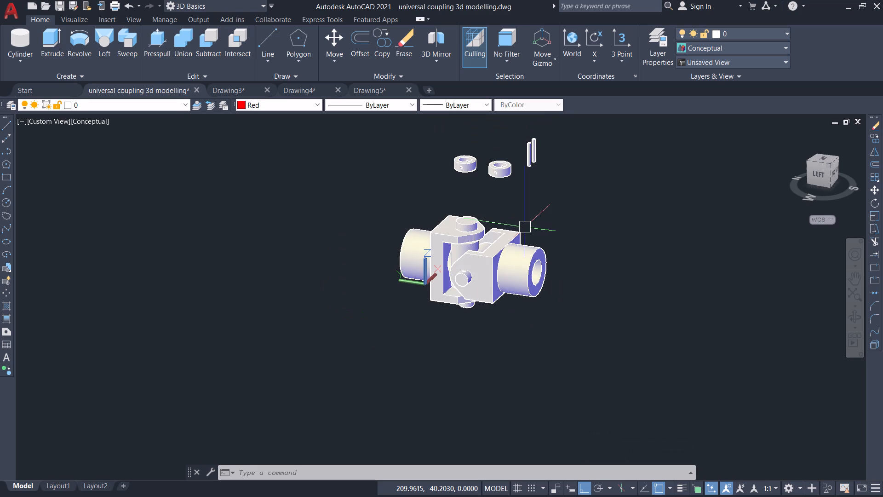
{"action": "scroll", "coordinate": [525, 227], "scroll_direction": "down", "scroll_amount": 1}
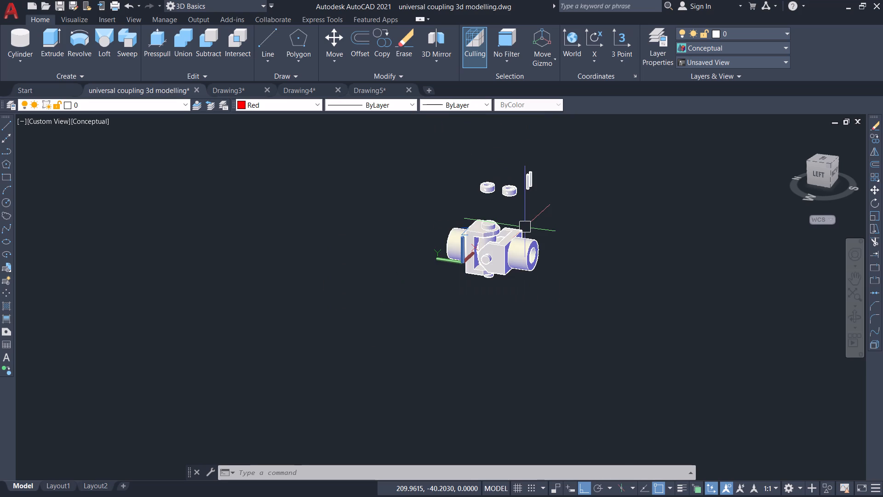
{"action": "left_click", "coordinate": [456, 160]}
{"action": "left_click", "coordinate": [558, 200]}
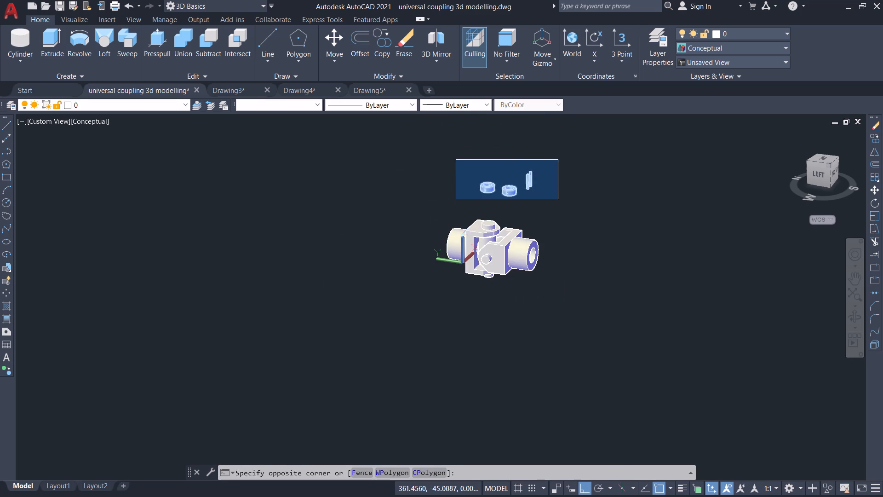
{"action": "key", "text": "Delete"}
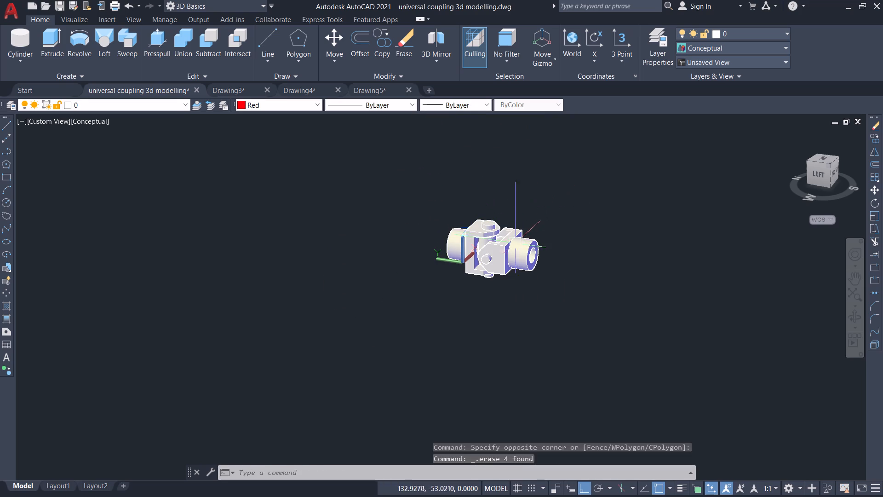
Change the upright pin's colour to Color 251.
{"action": "scroll", "coordinate": [515, 244], "scroll_direction": "up", "scroll_amount": 4}
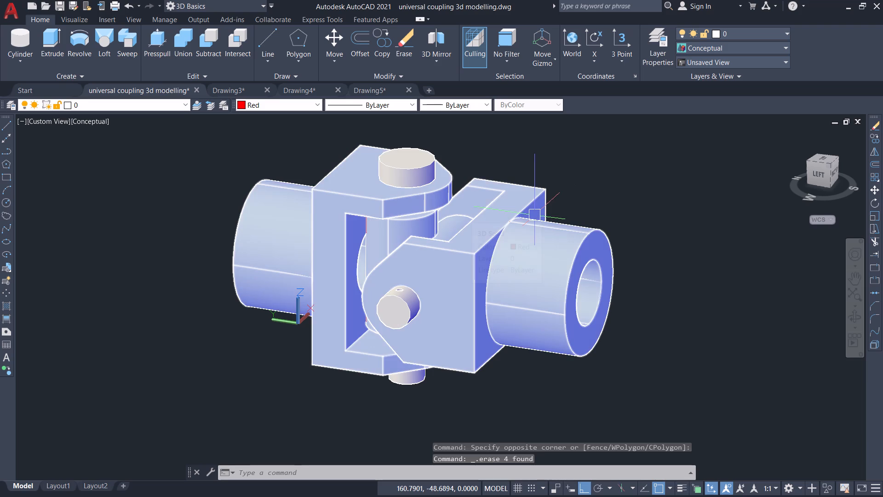
{"action": "scroll", "coordinate": [571, 219], "scroll_direction": "down", "scroll_amount": 2}
{"action": "scroll", "coordinate": [572, 218], "scroll_direction": "up", "scroll_amount": 2}
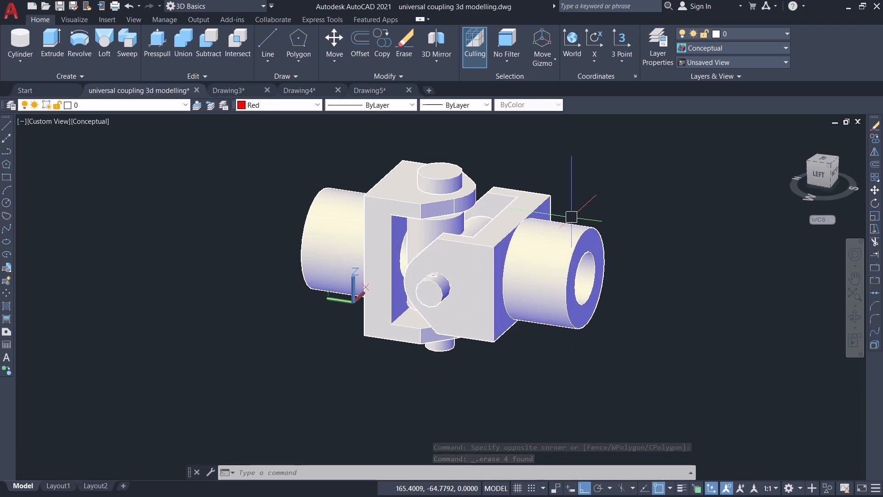
{"action": "scroll", "coordinate": [551, 189], "scroll_direction": "up", "scroll_amount": 2}
{"action": "scroll", "coordinate": [549, 190], "scroll_direction": "down", "scroll_amount": 1}
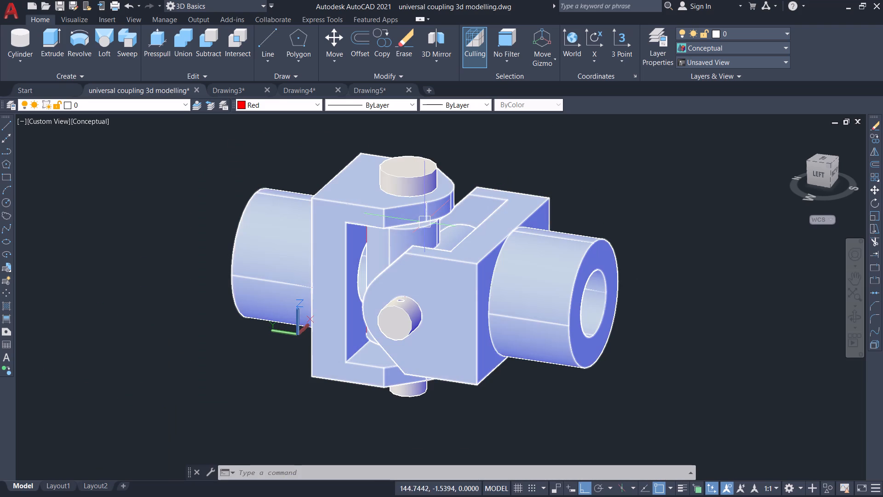
{"action": "left_click", "coordinate": [416, 183]}
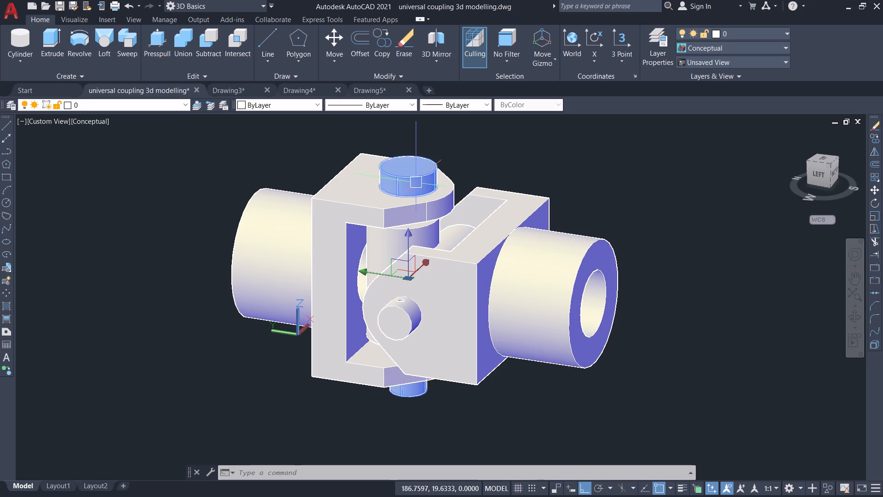
{"action": "left_click", "coordinate": [289, 104]}
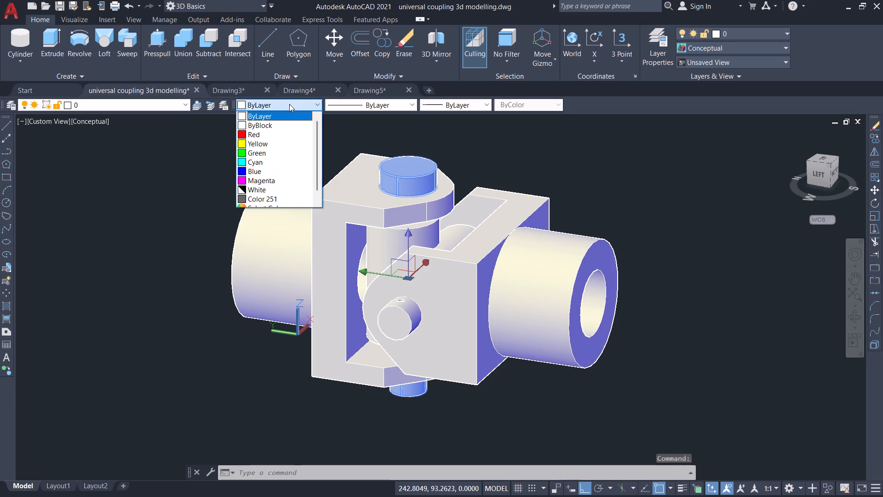
{"action": "left_click", "coordinate": [257, 196]}
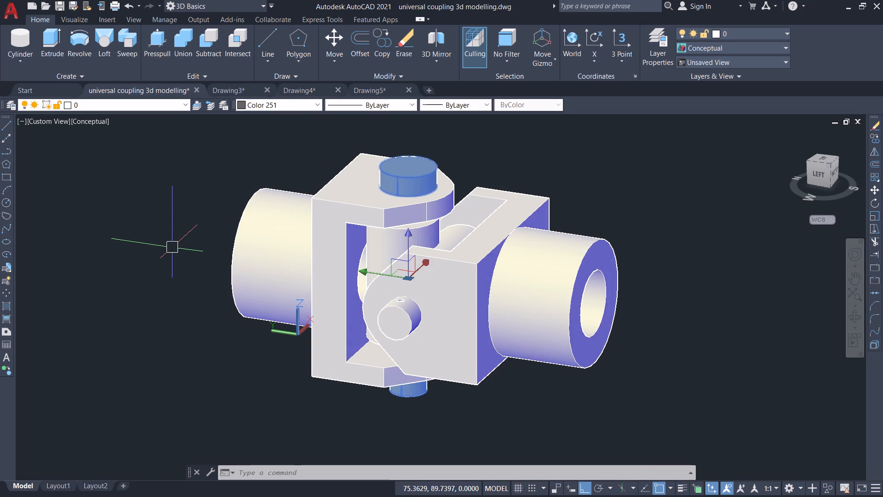
{"action": "key", "text": "Escape"}
Change the horizontal pin's colour to Color 251.
{"action": "left_click", "coordinate": [416, 326]}
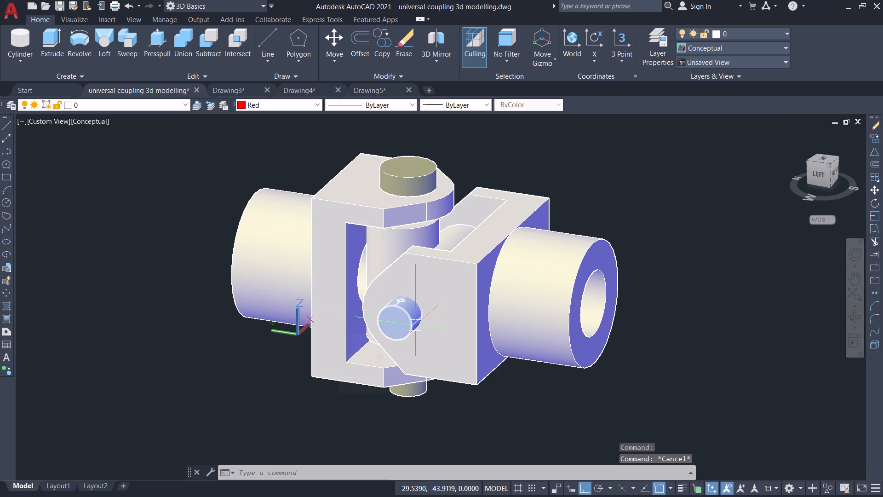
{"action": "left_click", "coordinate": [294, 108]}
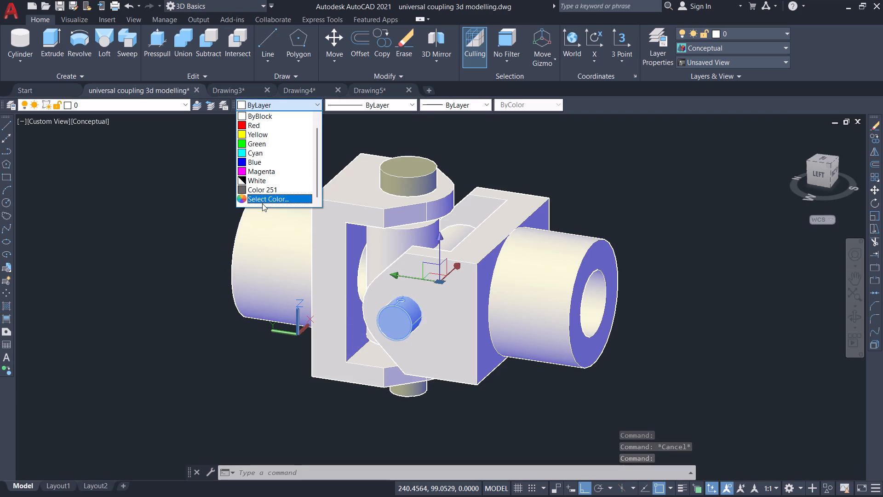
{"action": "left_click", "coordinate": [263, 190]}
{"action": "key", "text": "Escape"}
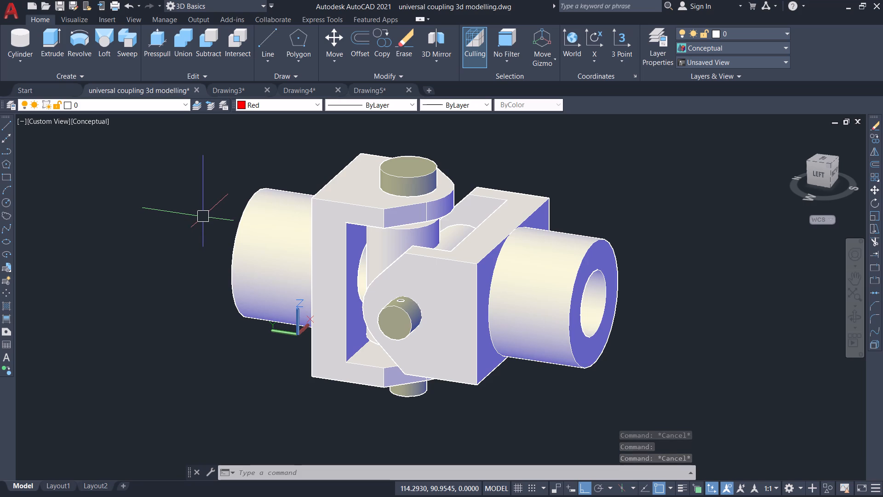
Change the united coupling body's colour to Blue.
{"action": "left_click", "coordinate": [470, 286]}
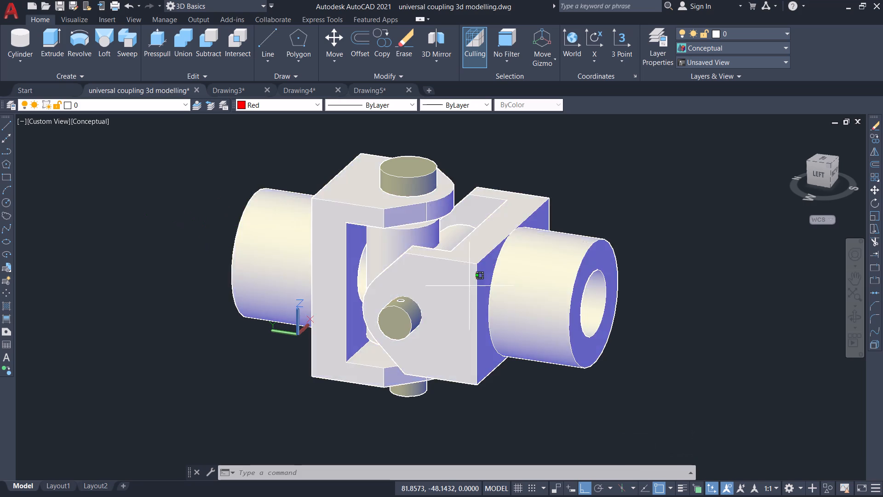
{"action": "left_click", "coordinate": [296, 98]}
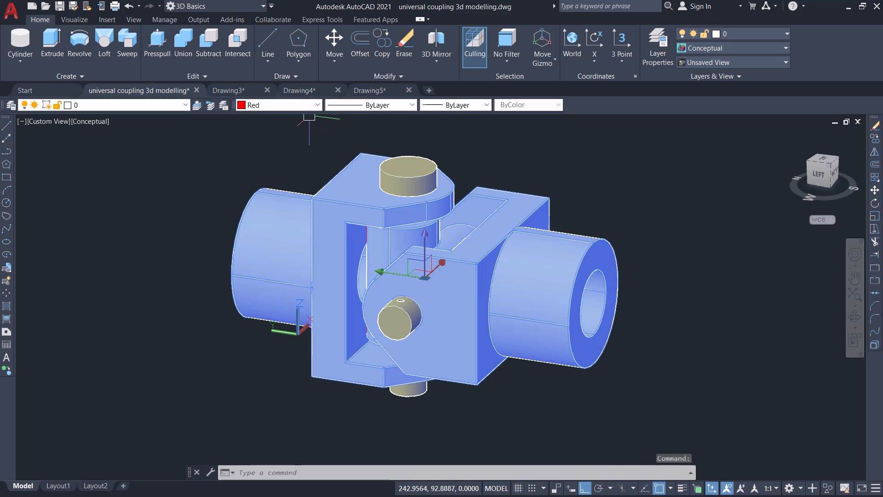
{"action": "left_click", "coordinate": [292, 107]}
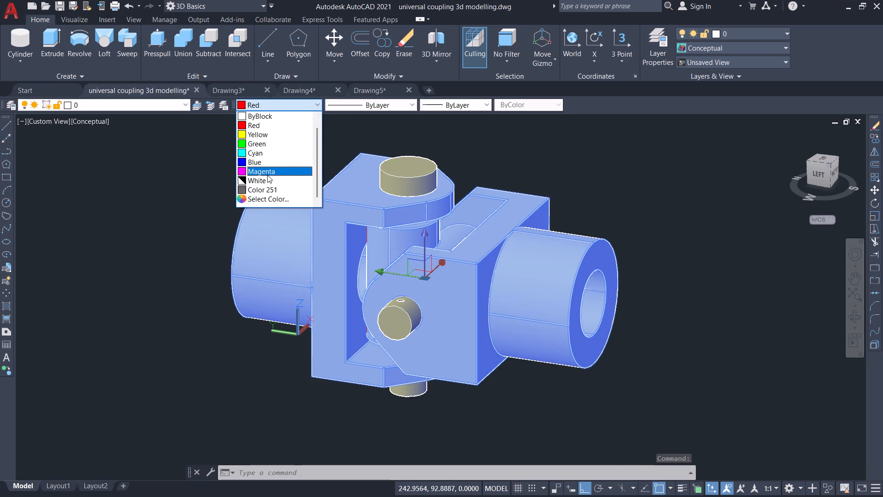
{"action": "left_click", "coordinate": [268, 163]}
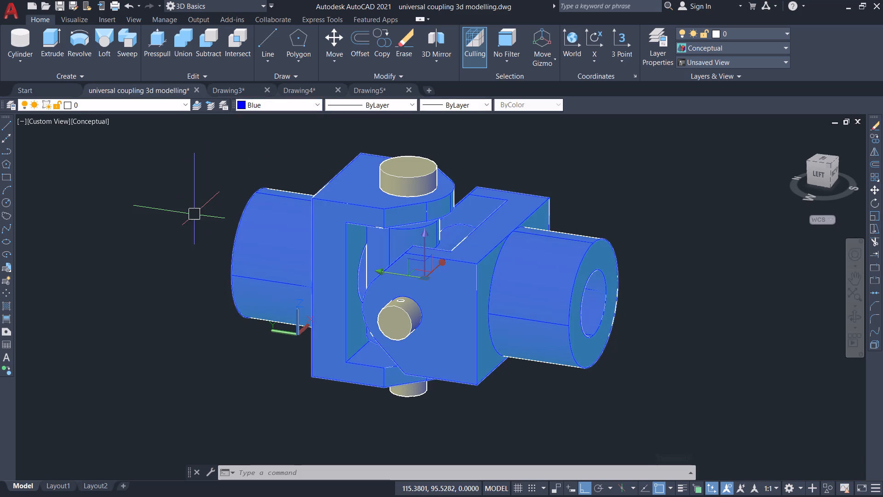
{"action": "key", "text": "Escape"}
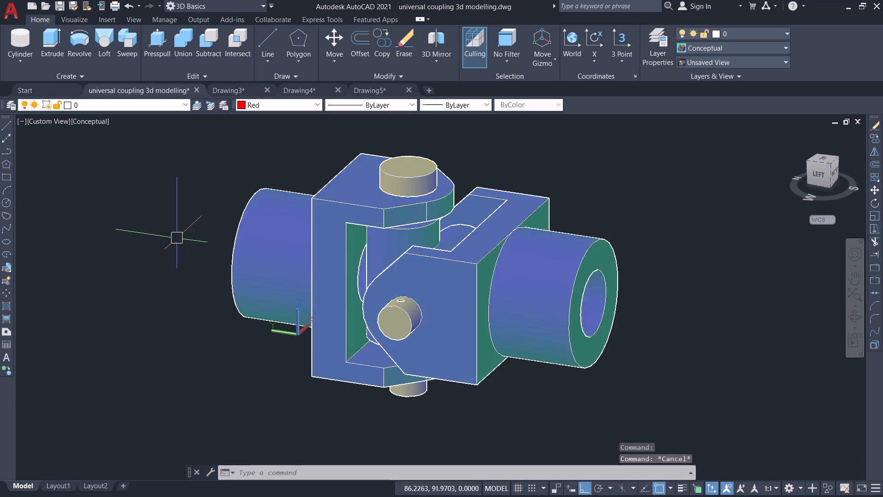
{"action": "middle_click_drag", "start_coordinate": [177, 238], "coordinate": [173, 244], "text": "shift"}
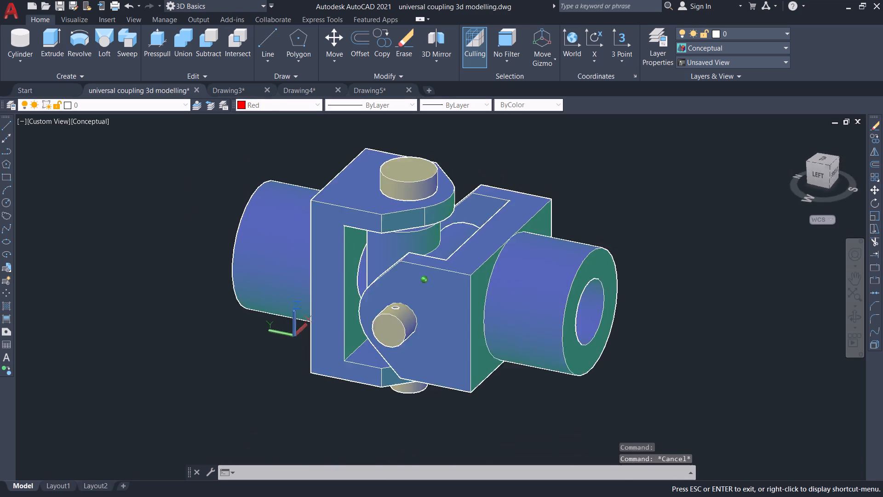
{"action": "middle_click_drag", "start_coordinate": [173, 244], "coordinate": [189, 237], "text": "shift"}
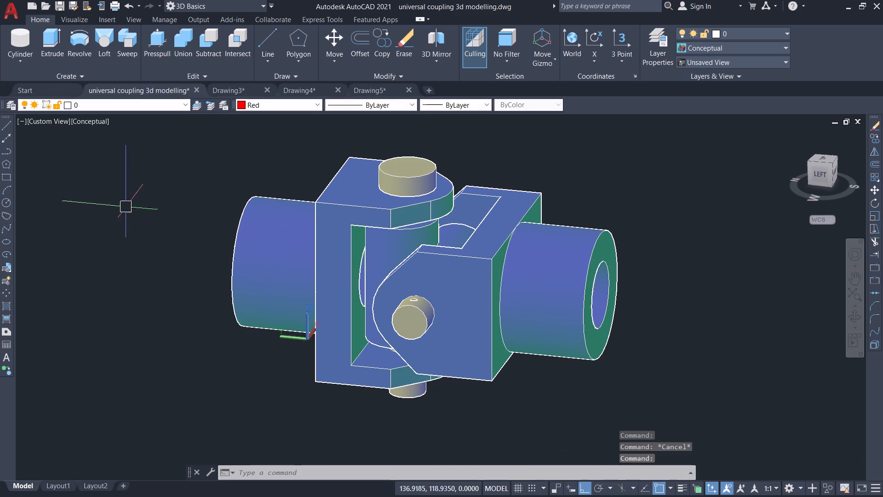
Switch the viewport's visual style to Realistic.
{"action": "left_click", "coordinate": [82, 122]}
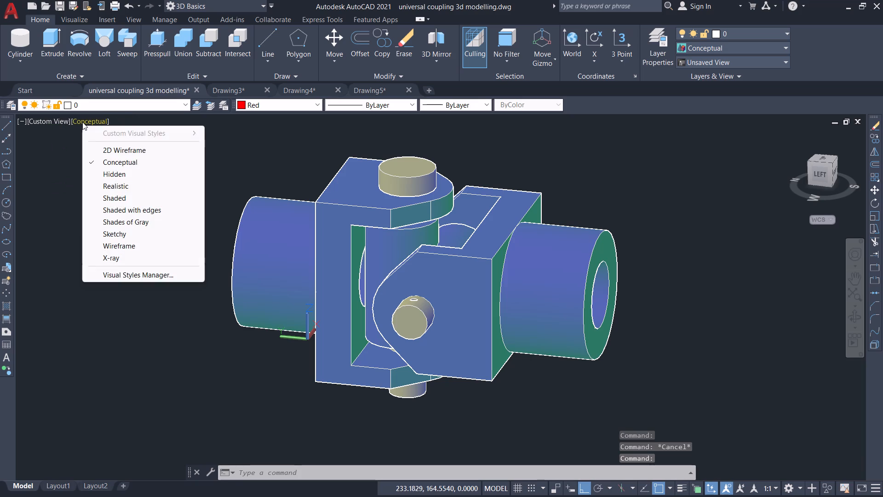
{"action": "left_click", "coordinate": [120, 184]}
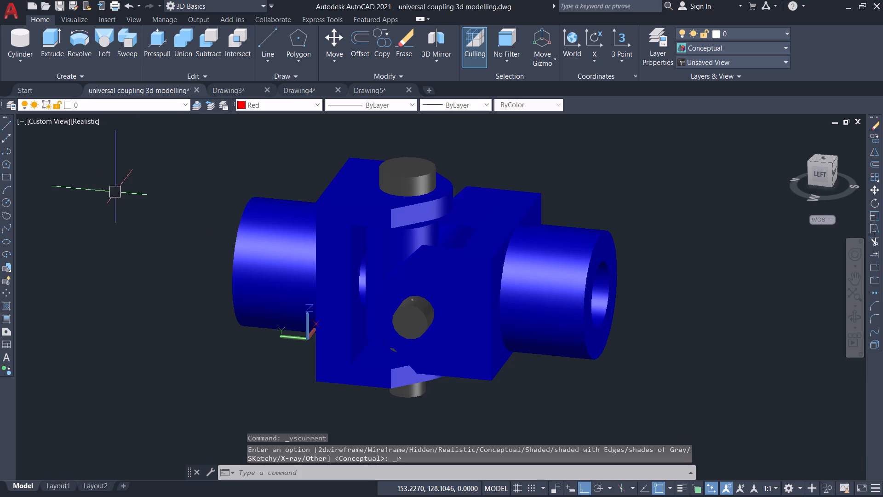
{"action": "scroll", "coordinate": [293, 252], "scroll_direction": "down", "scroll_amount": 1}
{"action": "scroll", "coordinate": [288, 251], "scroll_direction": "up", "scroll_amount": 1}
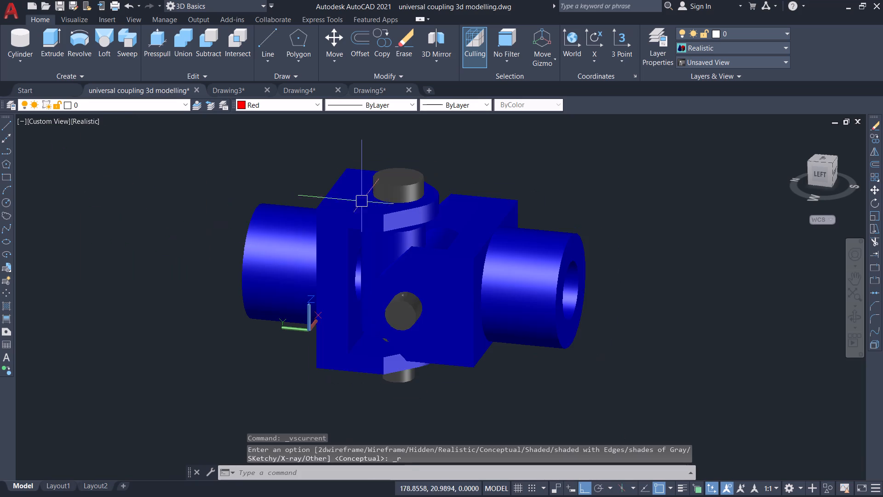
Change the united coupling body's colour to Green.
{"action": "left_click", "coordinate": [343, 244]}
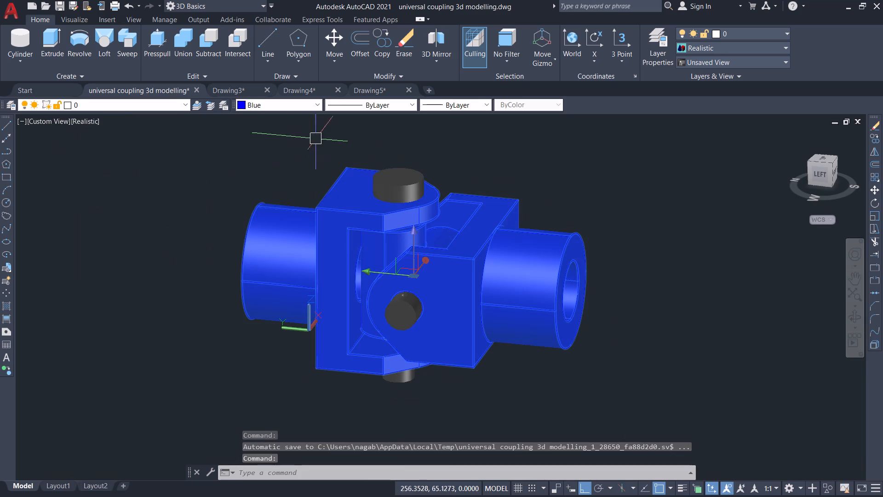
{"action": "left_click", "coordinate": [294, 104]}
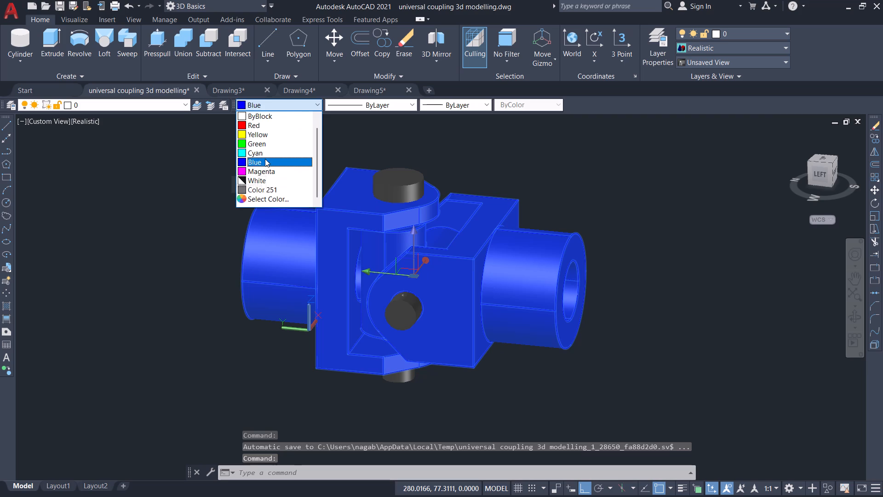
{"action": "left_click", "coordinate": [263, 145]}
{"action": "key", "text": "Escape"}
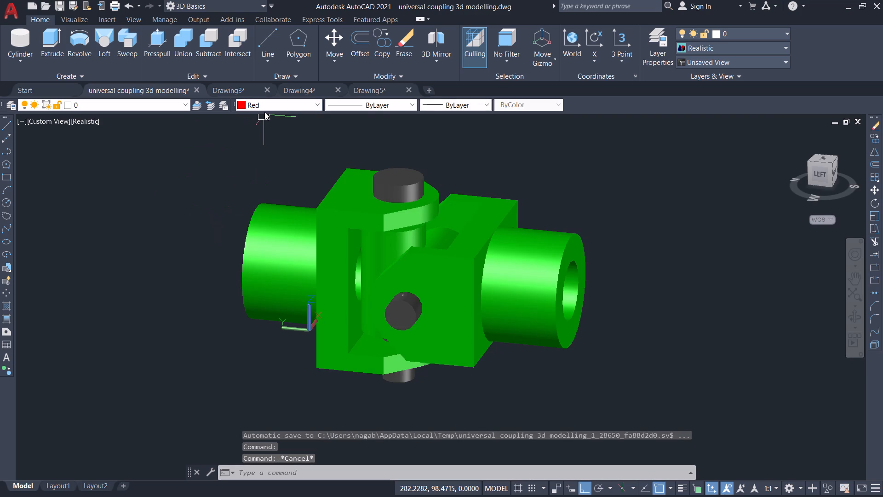
Set the viewport's visual style to Conceptual.
{"action": "left_click", "coordinate": [89, 121]}
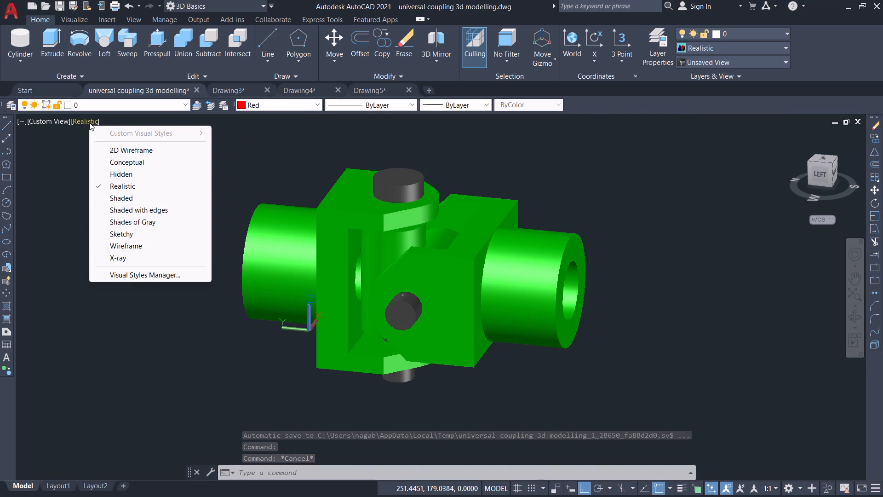
{"action": "left_click", "coordinate": [138, 164]}
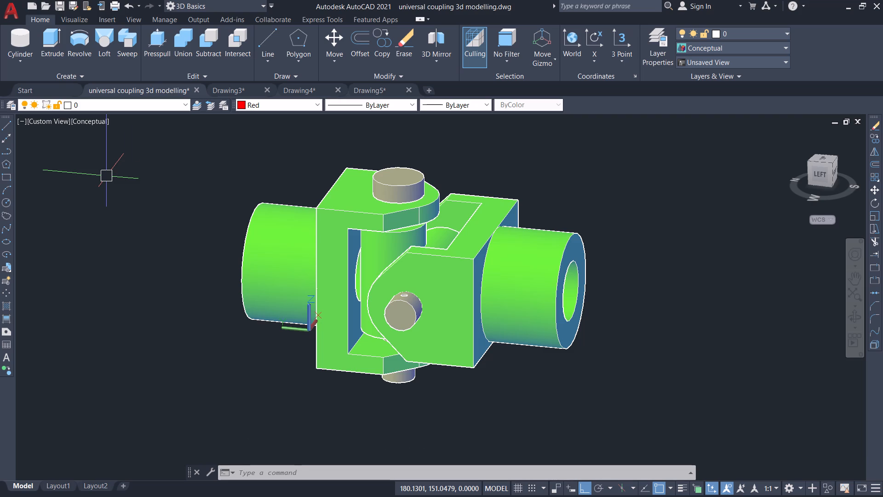
Make Color 251 the current colour and apply Color 251 to the united coupling body.
{"action": "left_click", "coordinate": [276, 107]}
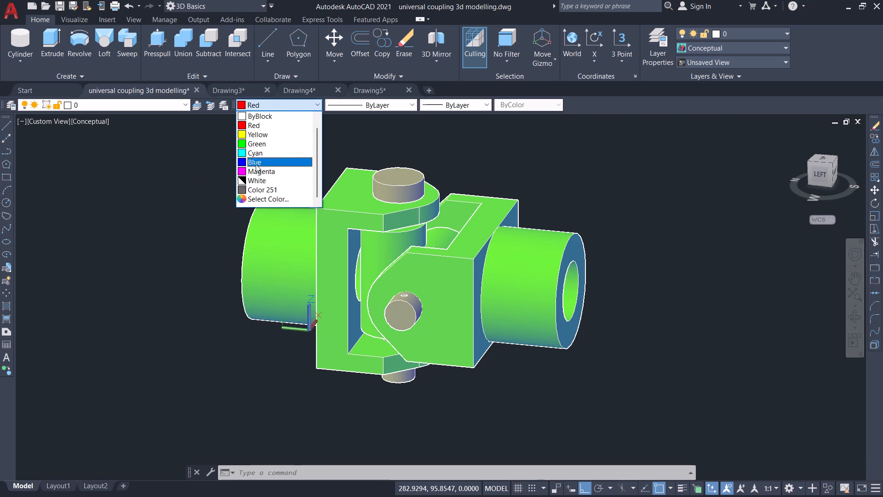
{"action": "left_click", "coordinate": [251, 187]}
{"action": "left_click", "coordinate": [280, 254]}
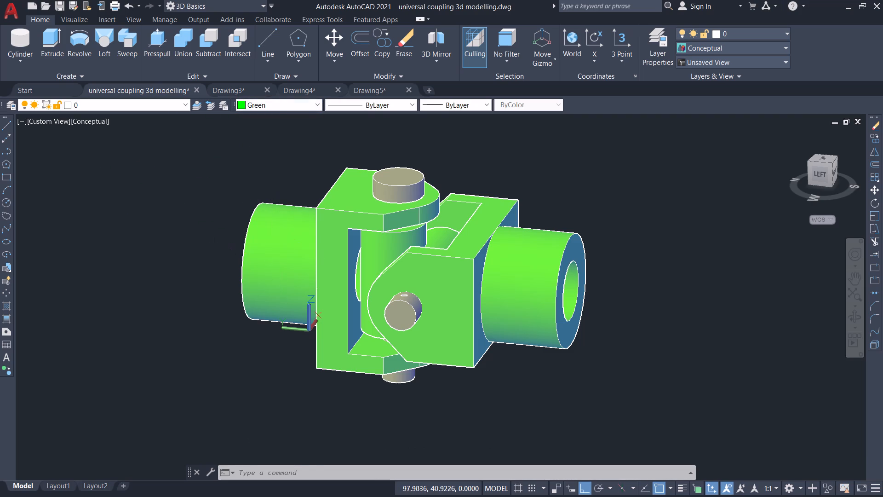
{"action": "left_click", "coordinate": [295, 101]}
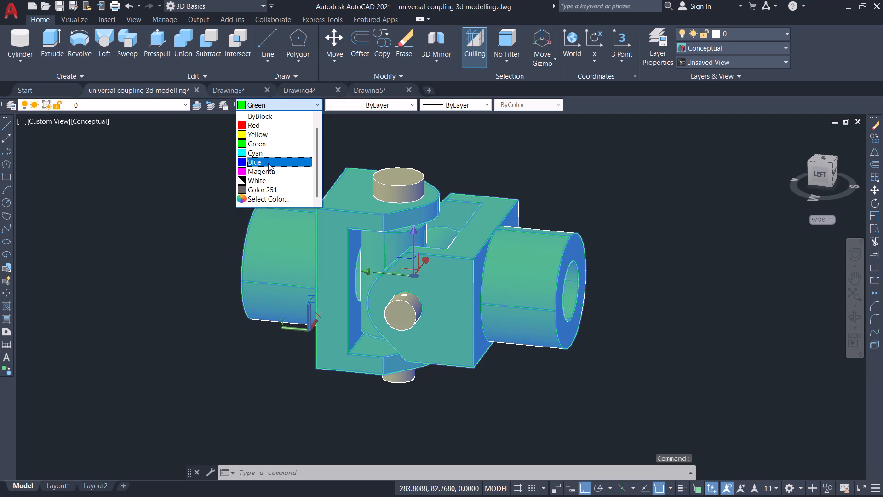
{"action": "left_click", "coordinate": [258, 189]}
{"action": "left_click", "coordinate": [227, 210]}
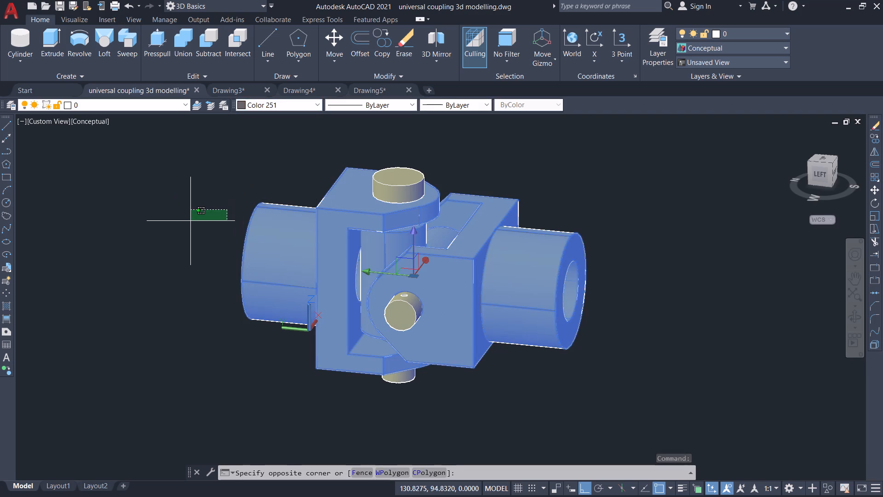
{"action": "key", "text": "Escape"}
{"action": "key", "text": "Escape"}
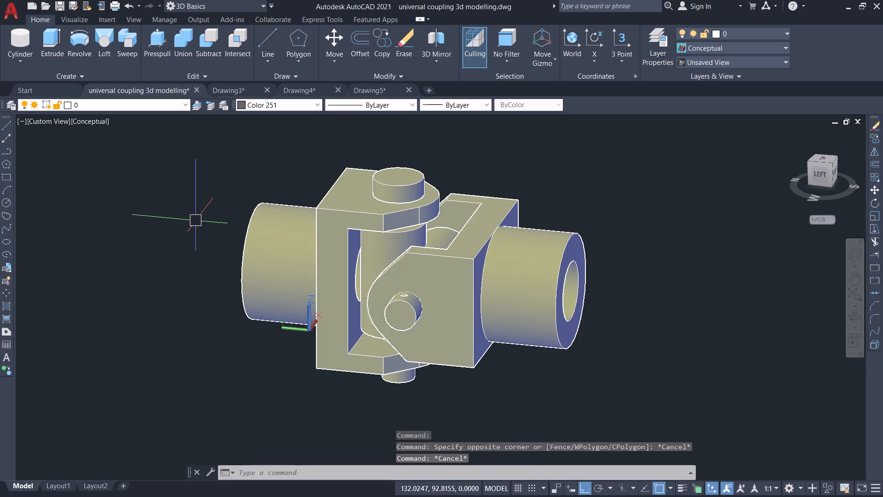
Examine the coloured coupling from all sides, including underneath, and return to the home view.
{"action": "scroll", "coordinate": [310, 243], "scroll_direction": "up", "scroll_amount": 1}
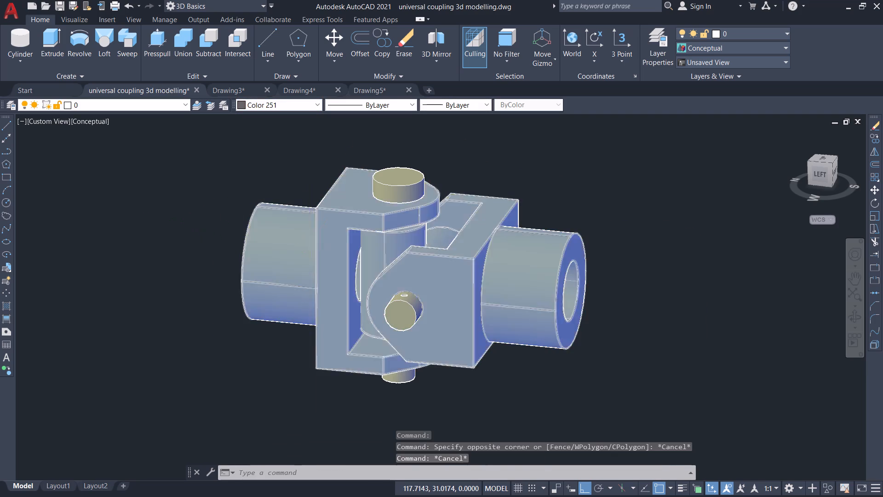
{"action": "scroll", "coordinate": [310, 243], "scroll_direction": "up", "scroll_amount": 1}
{"action": "scroll", "coordinate": [310, 243], "scroll_direction": "down", "scroll_amount": 1}
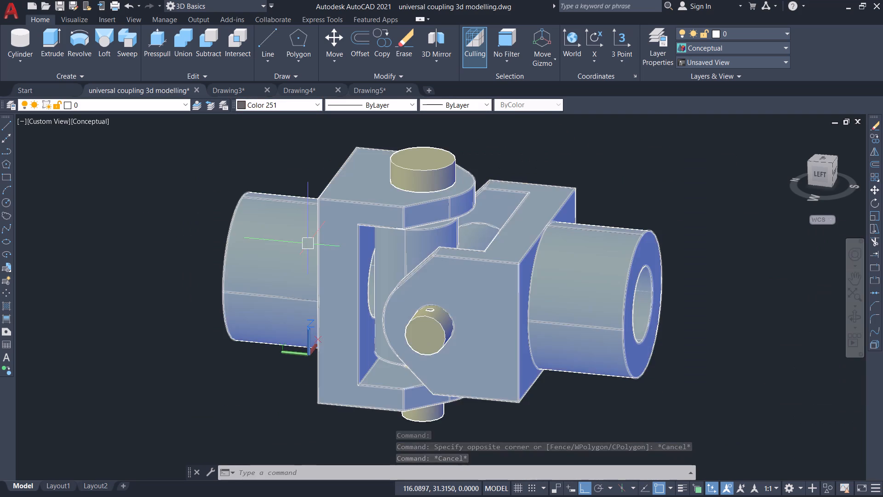
{"action": "scroll", "coordinate": [308, 244], "scroll_direction": "up", "scroll_amount": 1}
{"action": "scroll", "coordinate": [281, 246], "scroll_direction": "down", "scroll_amount": 1}
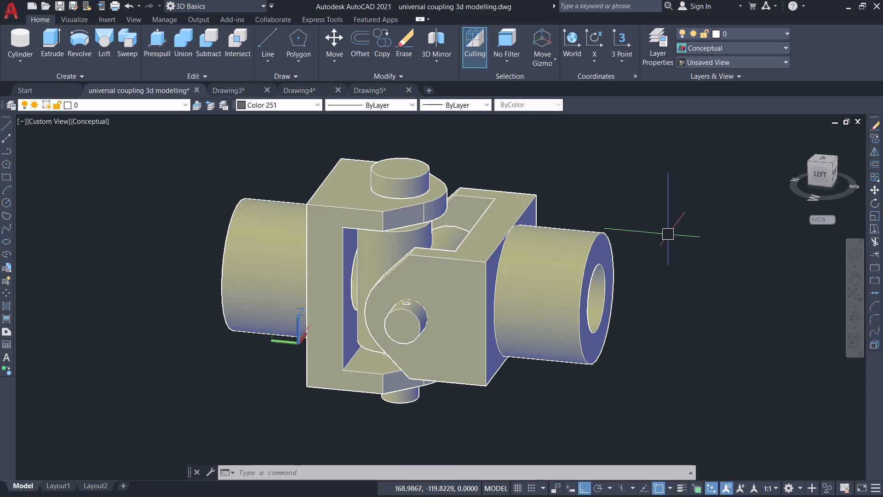
{"action": "middle_click_drag", "start_coordinate": [673, 232], "coordinate": [631, 250], "text": "shift"}
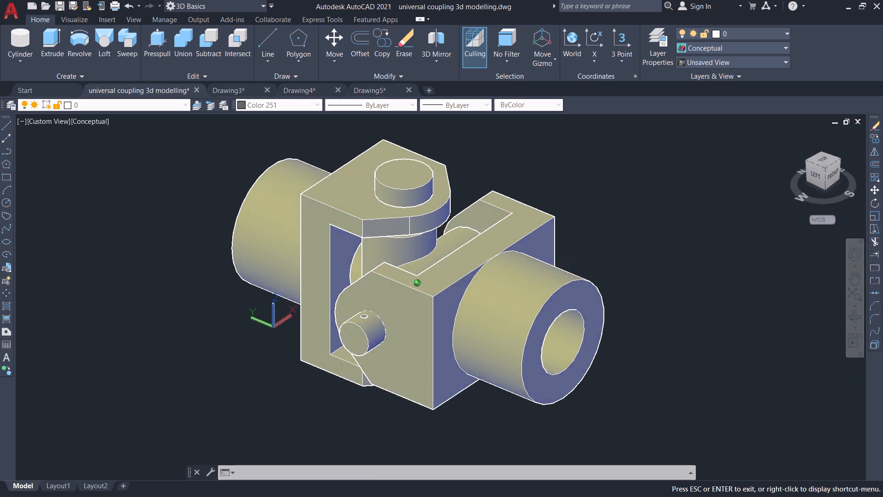
{"action": "middle_click_drag", "start_coordinate": [631, 250], "coordinate": [446, 392], "text": "shift"}
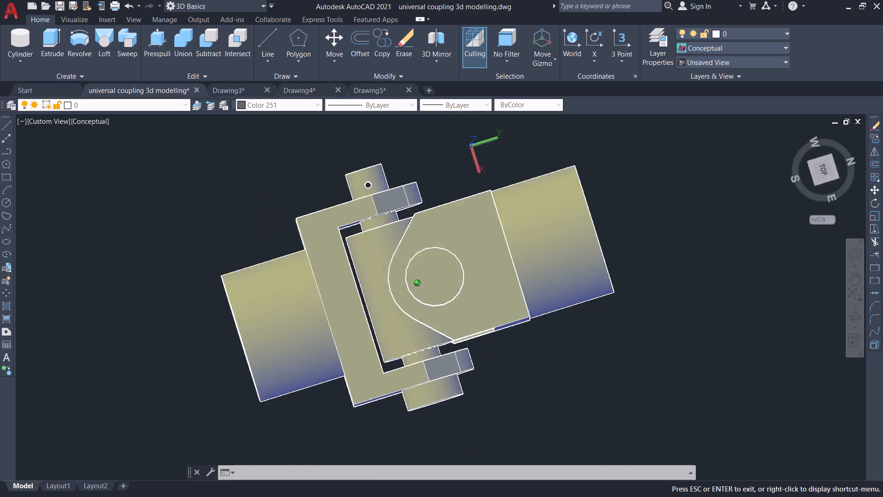
{"action": "middle_click_drag", "start_coordinate": [446, 392], "coordinate": [645, 277], "text": "shift"}
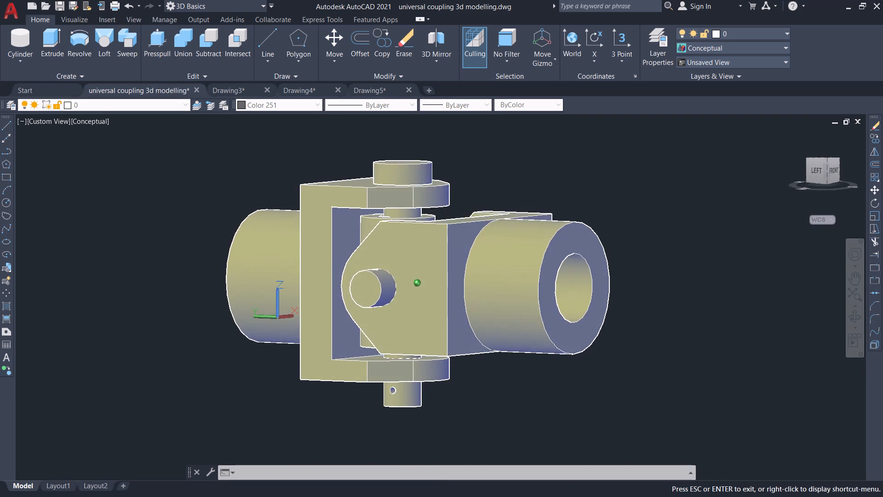
{"action": "middle_click_drag", "start_coordinate": [645, 277], "coordinate": [633, 289], "text": "shift"}
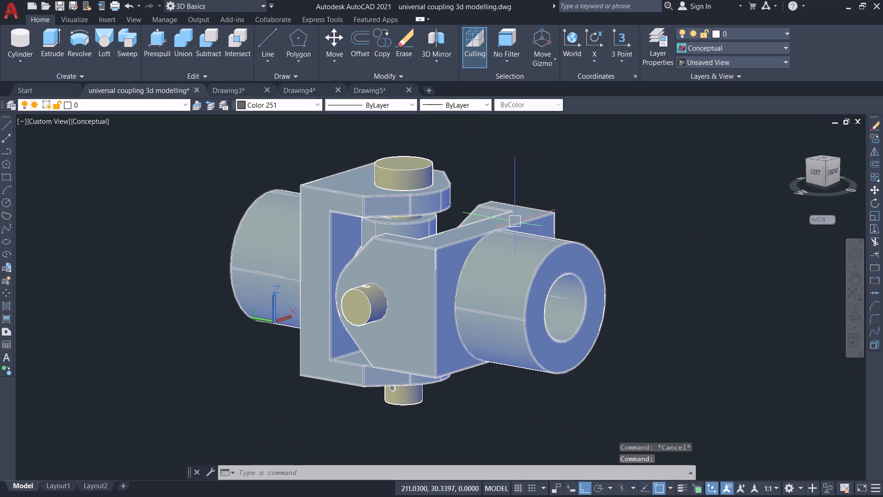
{"action": "middle_click_drag", "start_coordinate": [677, 248], "coordinate": [400, 143], "text": "shift"}
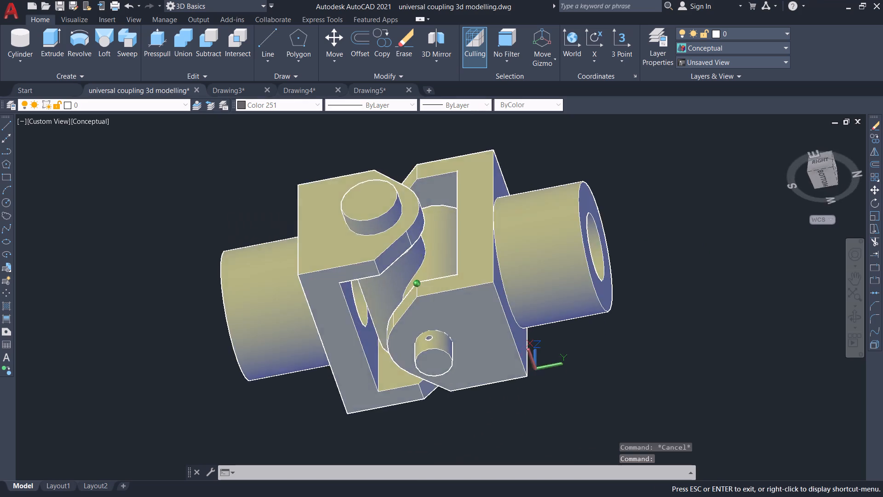
{"action": "middle_click_drag", "start_coordinate": [400, 143], "coordinate": [392, 89], "text": "shift"}
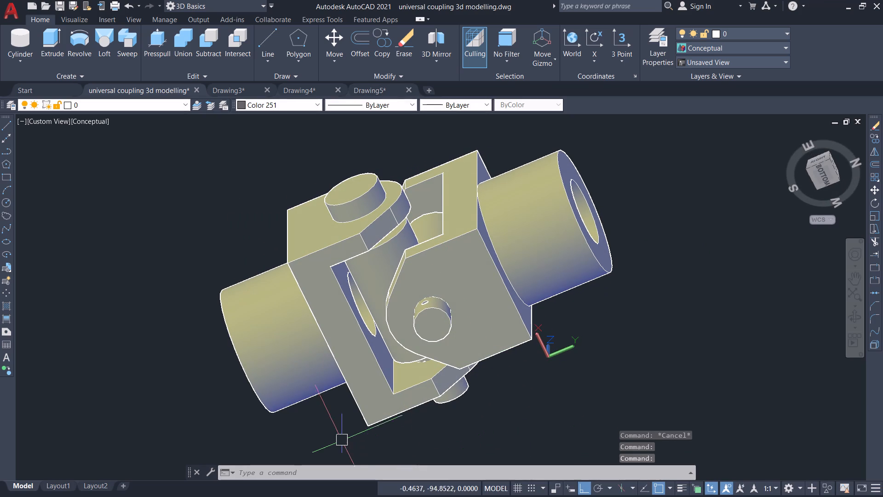
{"action": "scroll", "coordinate": [327, 439], "scroll_direction": "down", "scroll_amount": 1}
{"action": "scroll", "coordinate": [327, 439], "scroll_direction": "up", "scroll_amount": 1}
{"action": "middle_click_drag", "start_coordinate": [326, 439], "coordinate": [315, 326], "text": "shift"}
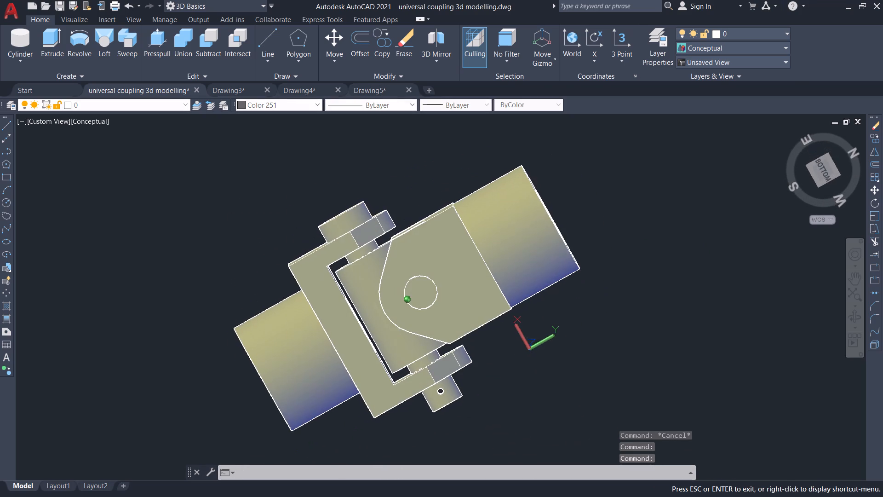
{"action": "middle_click_drag", "start_coordinate": [315, 326], "coordinate": [318, 291], "text": "shift"}
{"action": "middle_click_drag", "start_coordinate": [638, 289], "coordinate": [601, 334], "text": "shift"}
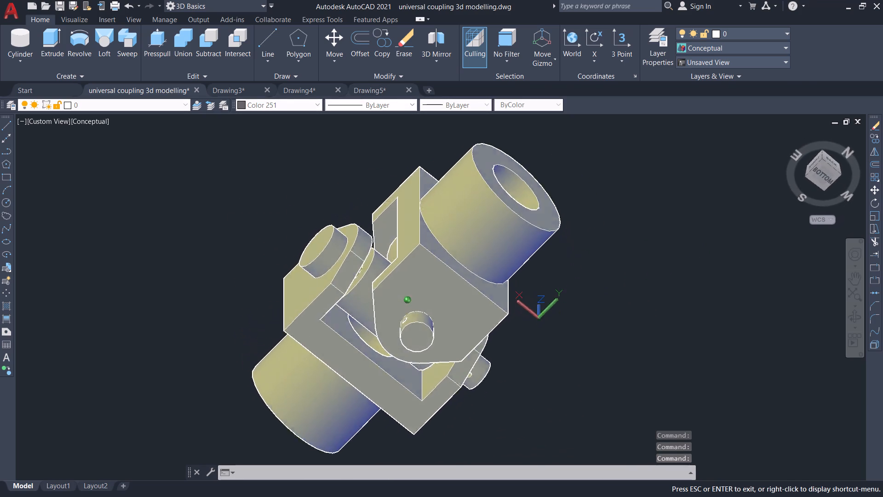
{"action": "middle_click_drag", "start_coordinate": [601, 334], "coordinate": [393, 187], "text": "shift"}
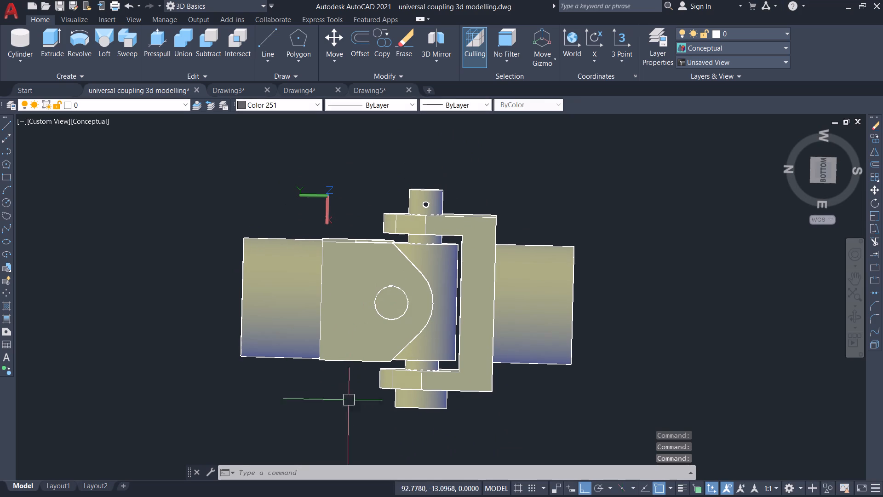
{"action": "middle_click_drag", "start_coordinate": [346, 431], "coordinate": [328, 397], "text": "shift"}
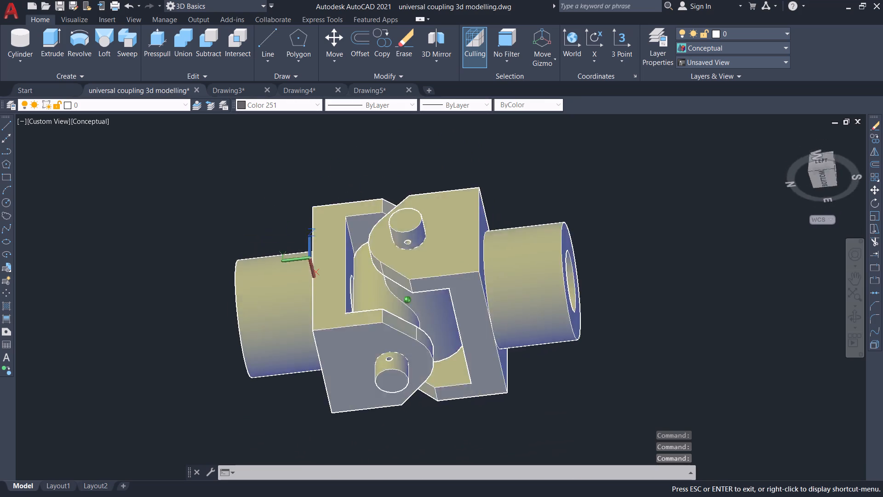
{"action": "middle_click_drag", "start_coordinate": [328, 397], "coordinate": [369, 458], "text": "shift"}
{"action": "middle_click_drag", "start_coordinate": [707, 277], "coordinate": [424, 285], "text": "shift"}
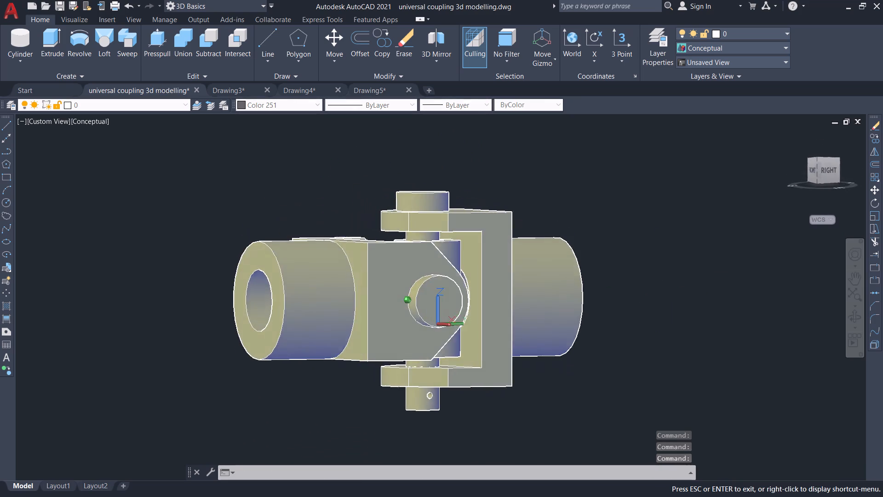
{"action": "middle_click_drag", "start_coordinate": [424, 285], "coordinate": [405, 296], "text": "shift"}
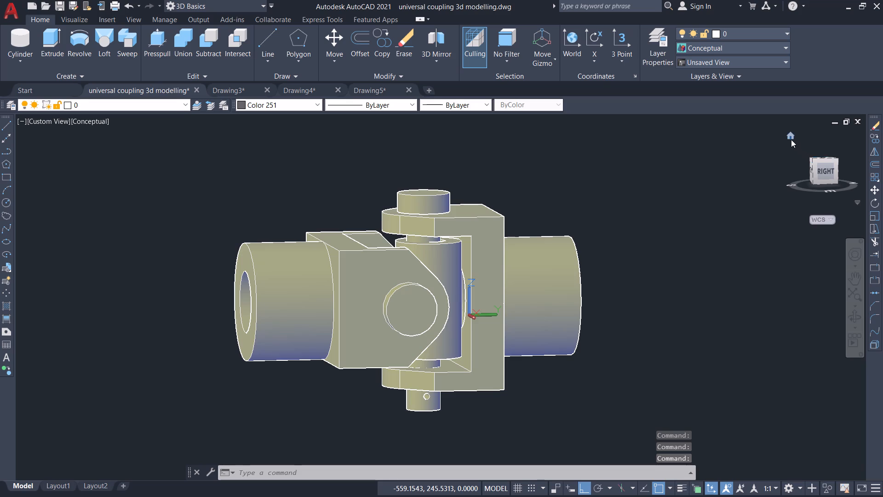
{"action": "left_click", "coordinate": [791, 139]}
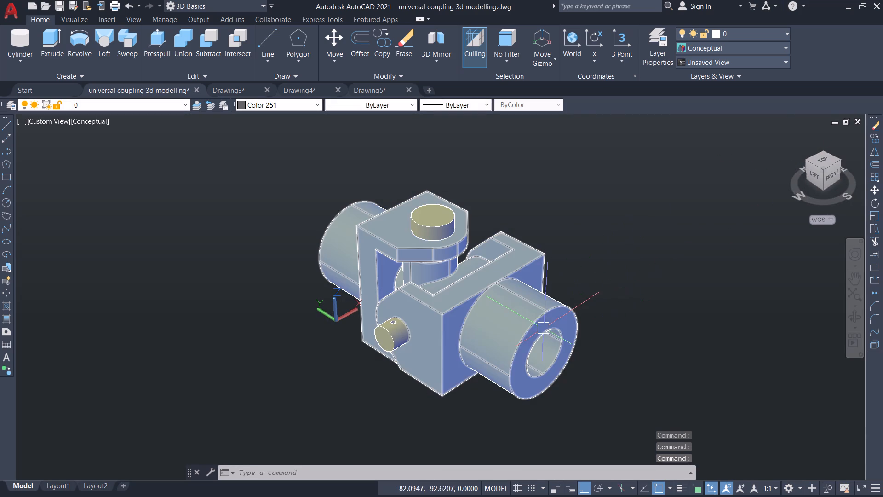
{"action": "scroll", "coordinate": [467, 368], "scroll_direction": "up", "scroll_amount": 2}
{"action": "scroll", "coordinate": [467, 368], "scroll_direction": "down", "scroll_amount": 2}
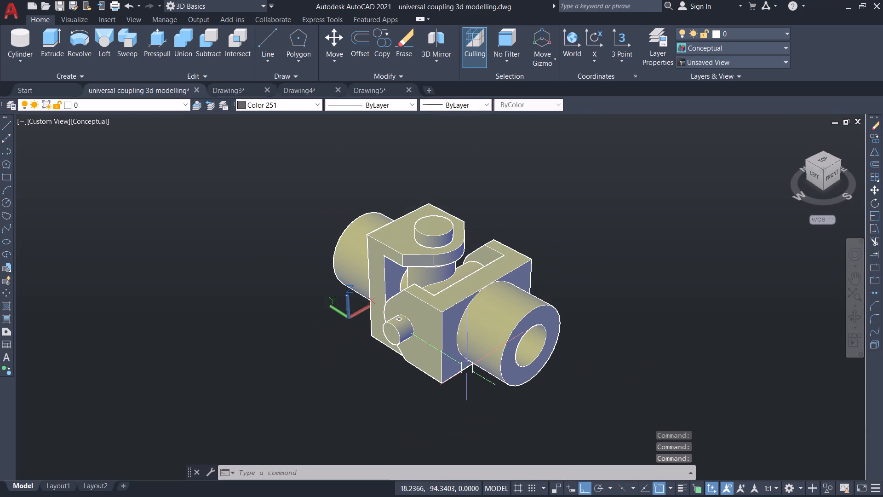
{"action": "scroll", "coordinate": [596, 378], "scroll_direction": "up", "scroll_amount": 2}
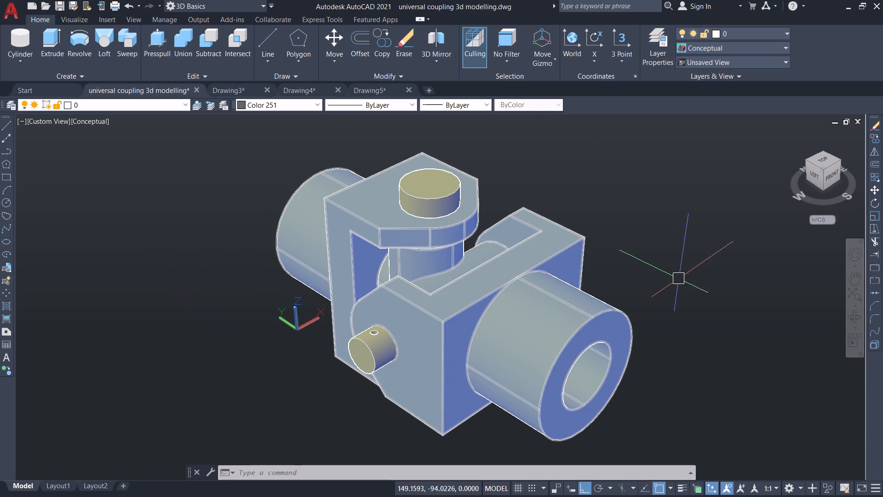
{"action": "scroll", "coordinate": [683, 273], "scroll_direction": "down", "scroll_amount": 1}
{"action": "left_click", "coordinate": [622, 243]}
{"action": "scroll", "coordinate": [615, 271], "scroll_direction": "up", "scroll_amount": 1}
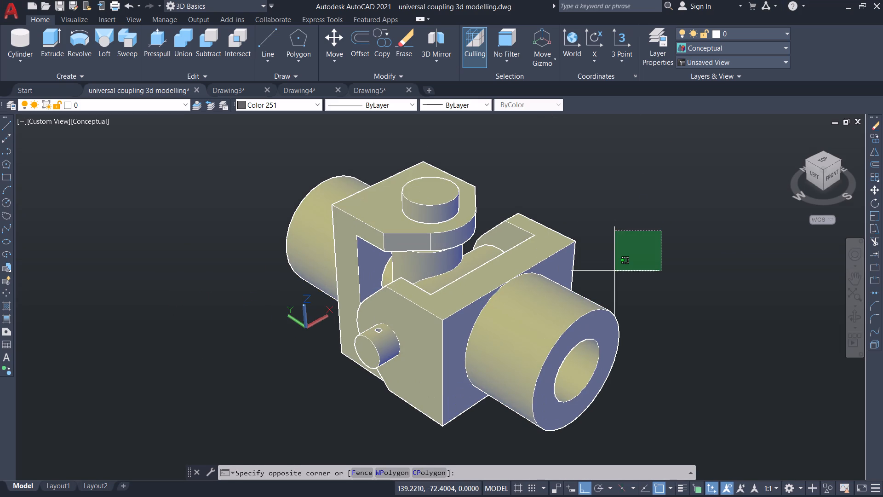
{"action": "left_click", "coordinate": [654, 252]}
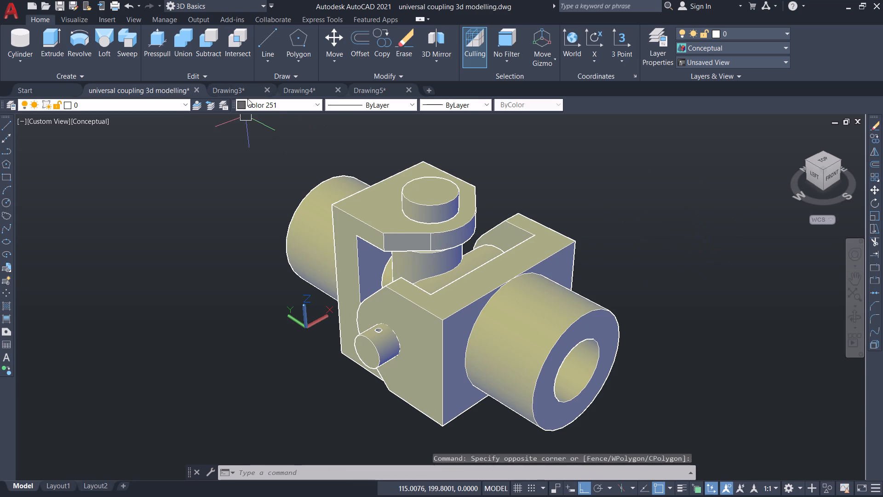
Unite the coupling body, the vertical pin and the small horizontal pin into a single solid with Union.
{"action": "left_click", "coordinate": [458, 323]}
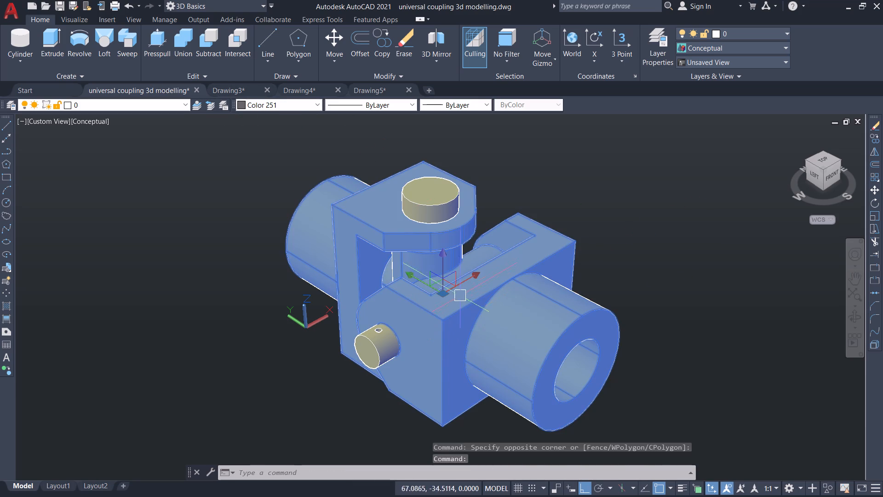
{"action": "left_click", "coordinate": [183, 44]}
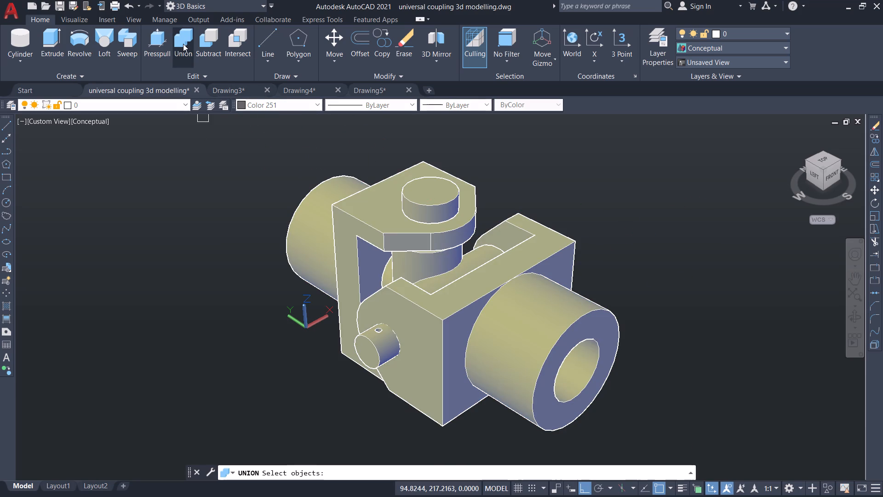
{"action": "left_click", "coordinate": [458, 322]}
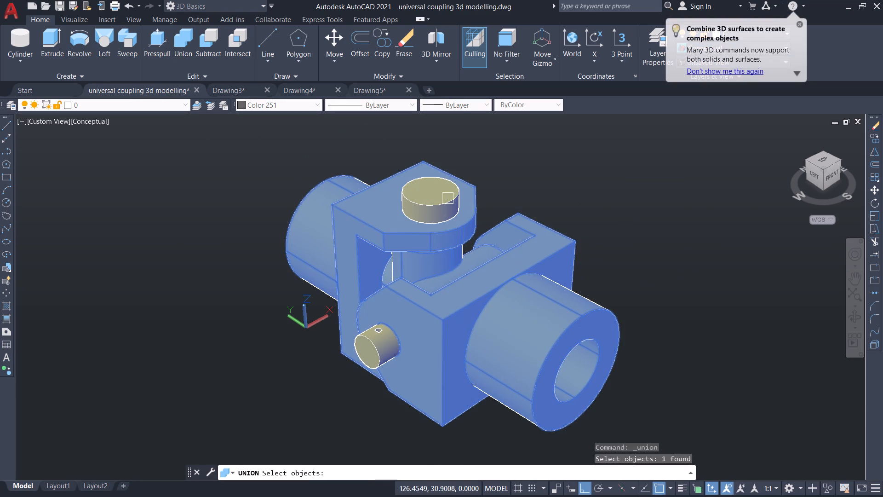
{"action": "left_click", "coordinate": [447, 197]}
{"action": "left_click", "coordinate": [373, 357]}
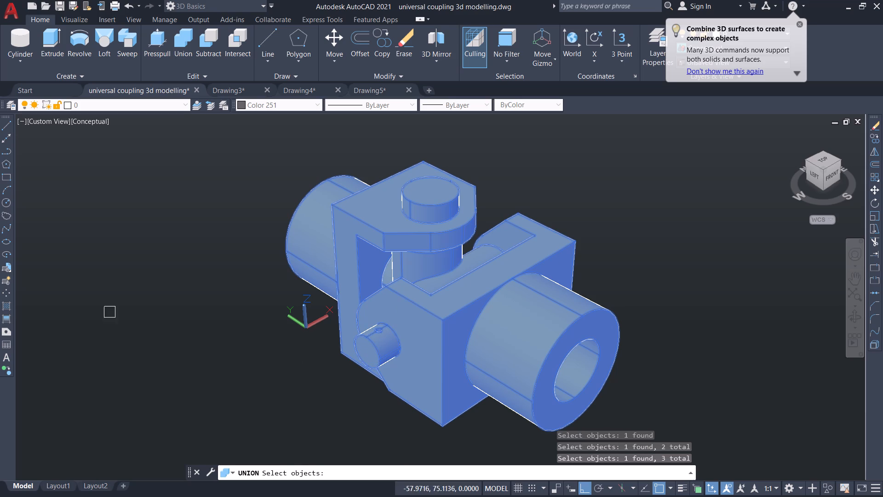
{"action": "key", "text": "Return"}
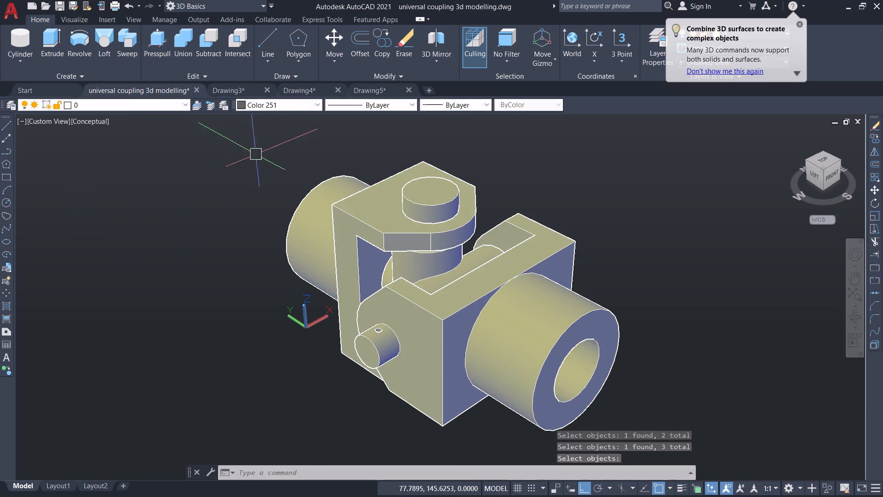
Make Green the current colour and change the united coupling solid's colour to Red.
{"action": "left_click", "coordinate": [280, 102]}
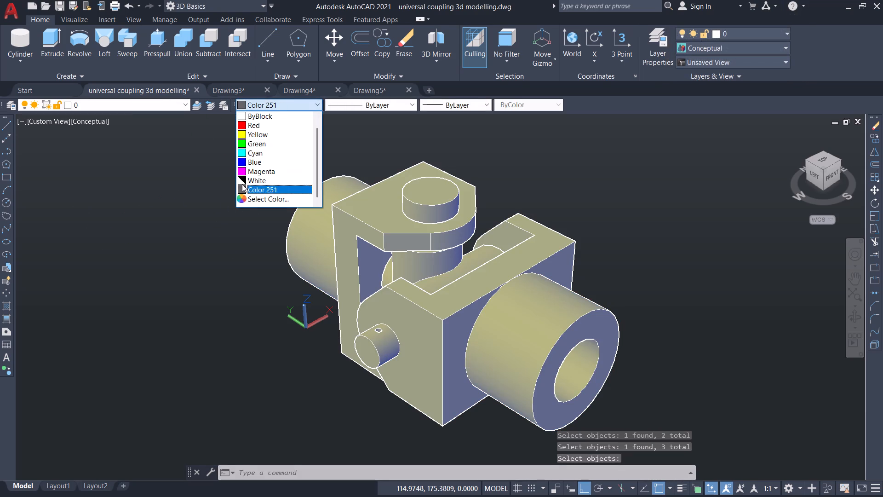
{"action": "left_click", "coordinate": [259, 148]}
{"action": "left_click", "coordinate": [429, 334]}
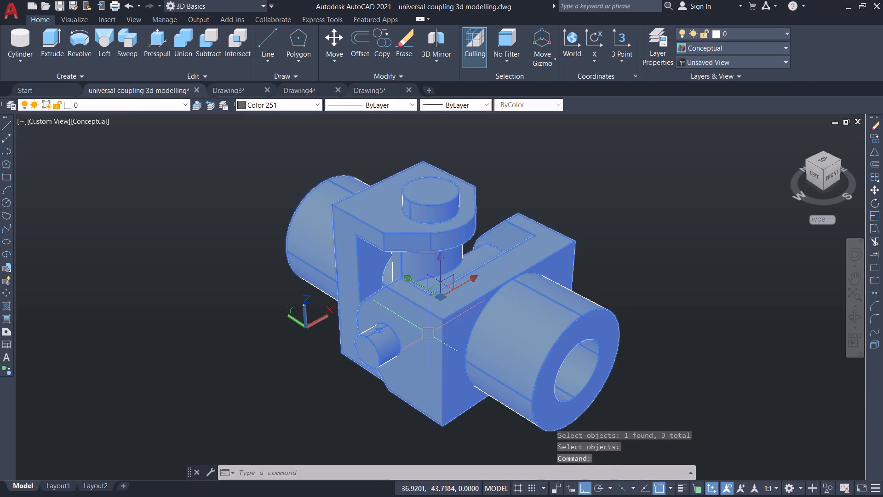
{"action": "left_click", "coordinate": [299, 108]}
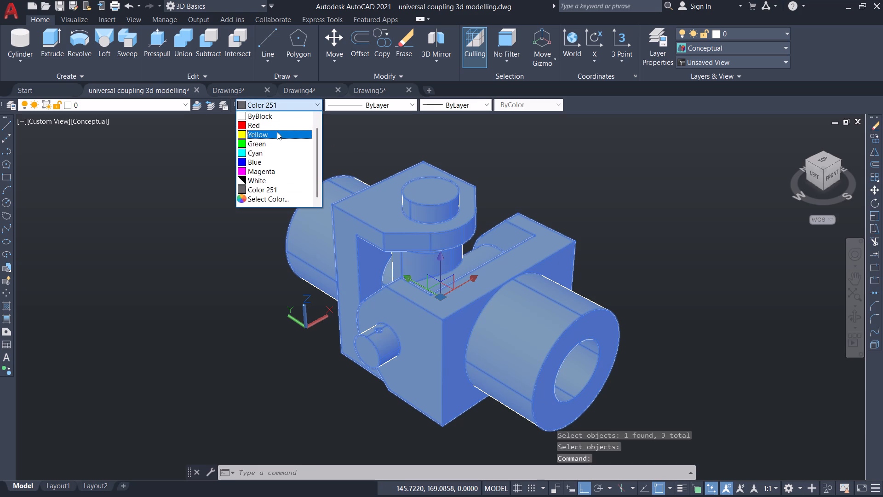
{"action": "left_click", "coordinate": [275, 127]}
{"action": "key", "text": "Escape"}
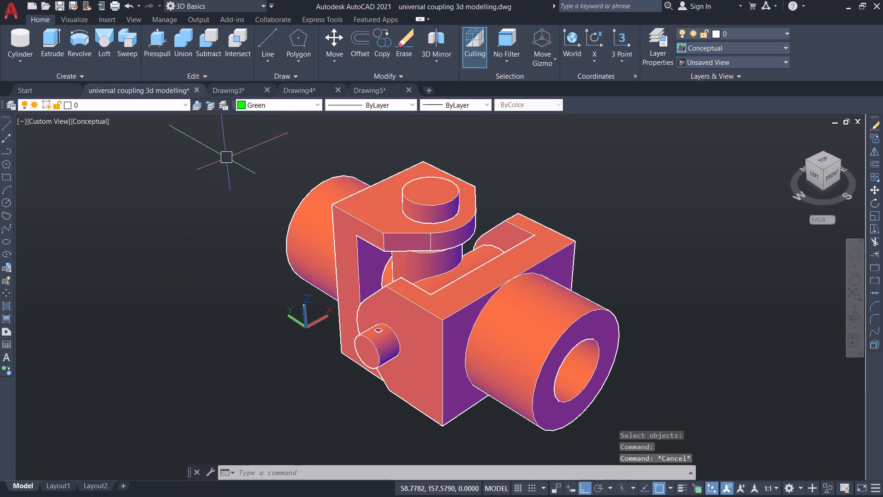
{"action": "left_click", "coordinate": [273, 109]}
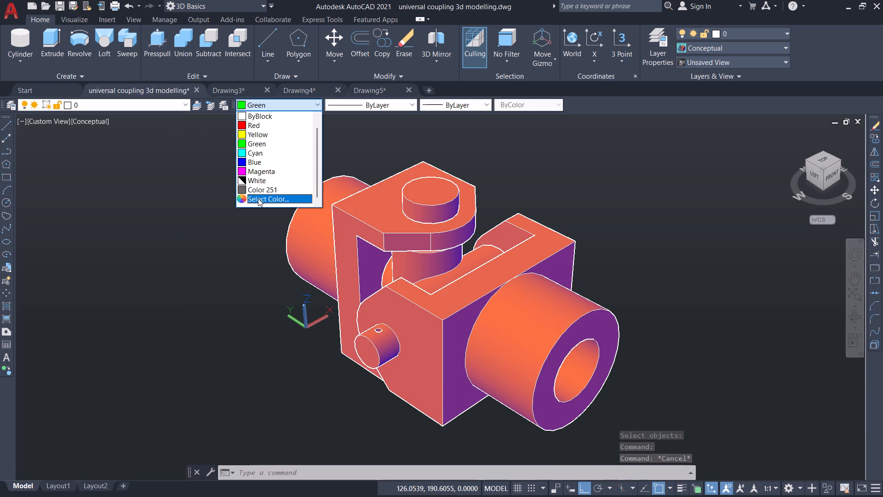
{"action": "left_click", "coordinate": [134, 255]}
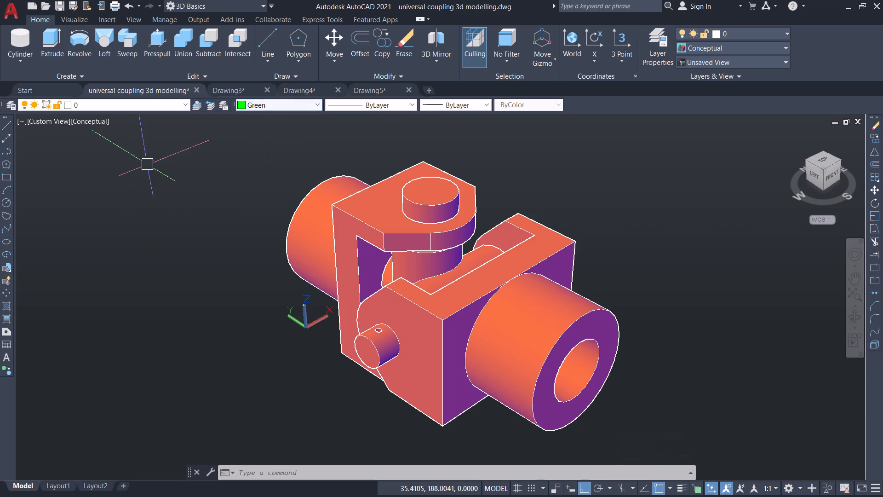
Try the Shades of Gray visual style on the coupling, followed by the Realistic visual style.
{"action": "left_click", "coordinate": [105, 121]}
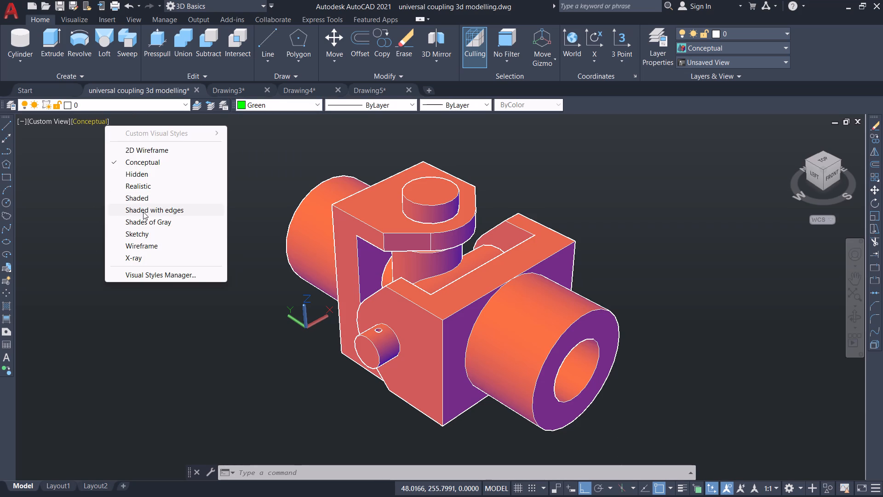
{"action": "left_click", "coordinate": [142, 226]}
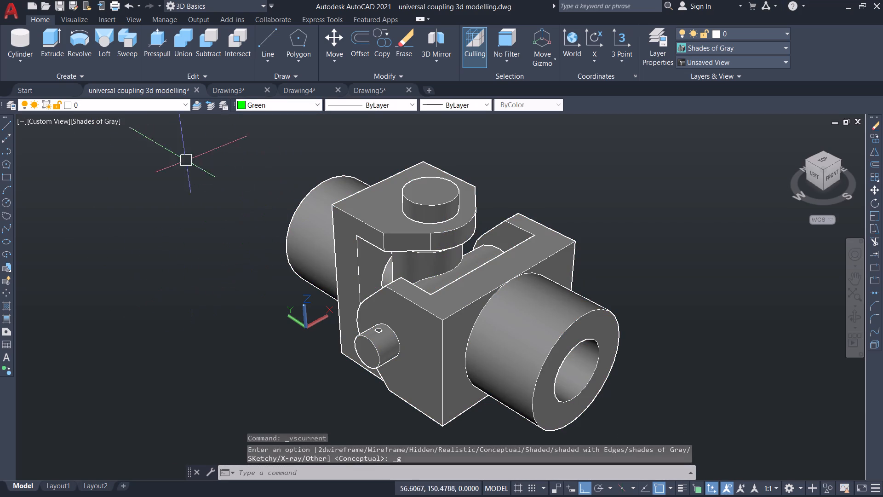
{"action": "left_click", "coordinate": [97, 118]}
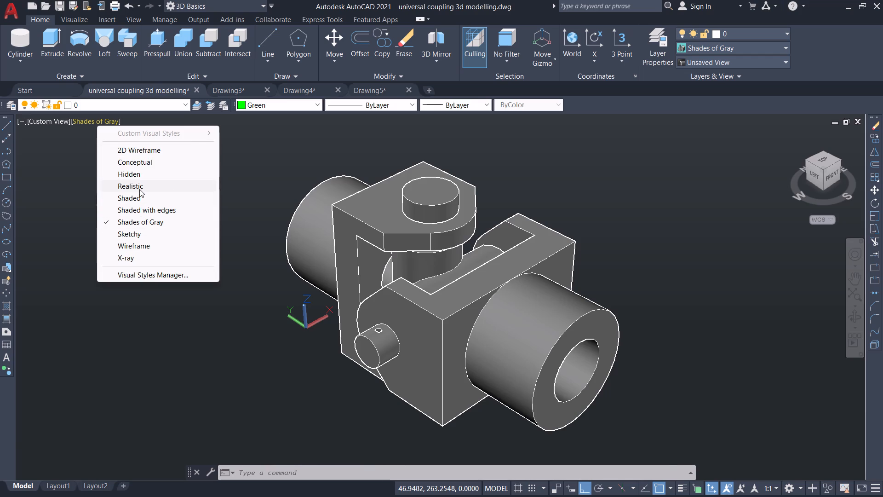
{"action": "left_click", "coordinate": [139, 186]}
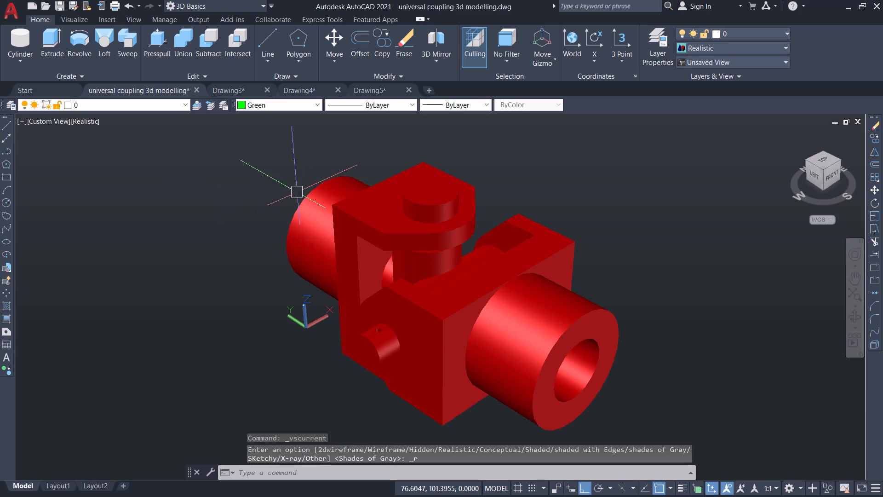
Make Yellow the current drawing colour with no object selected.
{"action": "left_click", "coordinate": [261, 104]}
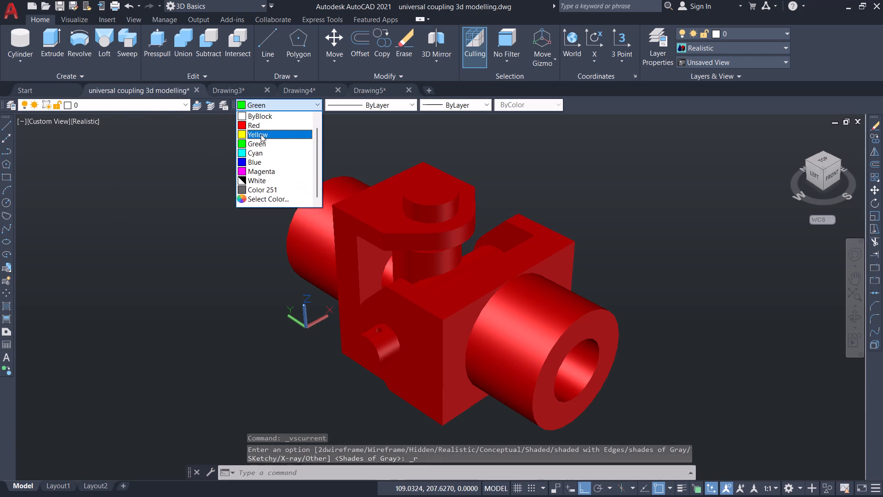
{"action": "left_click", "coordinate": [256, 138]}
{"action": "key", "text": "Escape"}
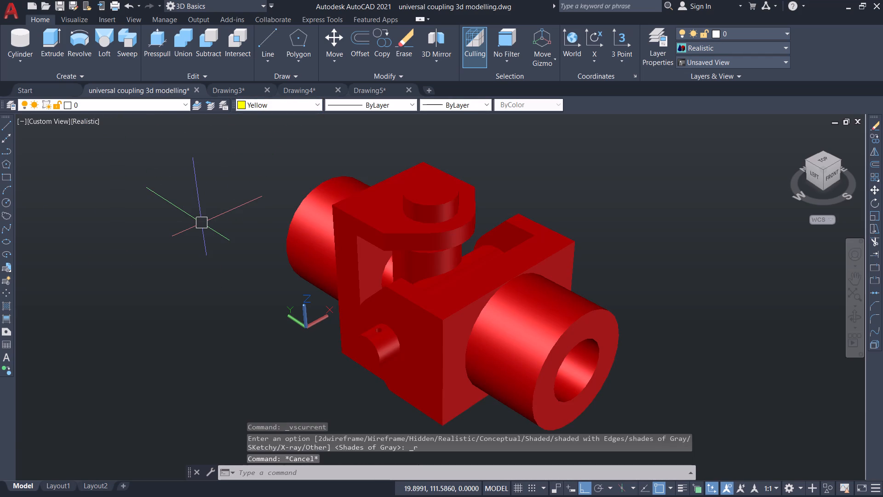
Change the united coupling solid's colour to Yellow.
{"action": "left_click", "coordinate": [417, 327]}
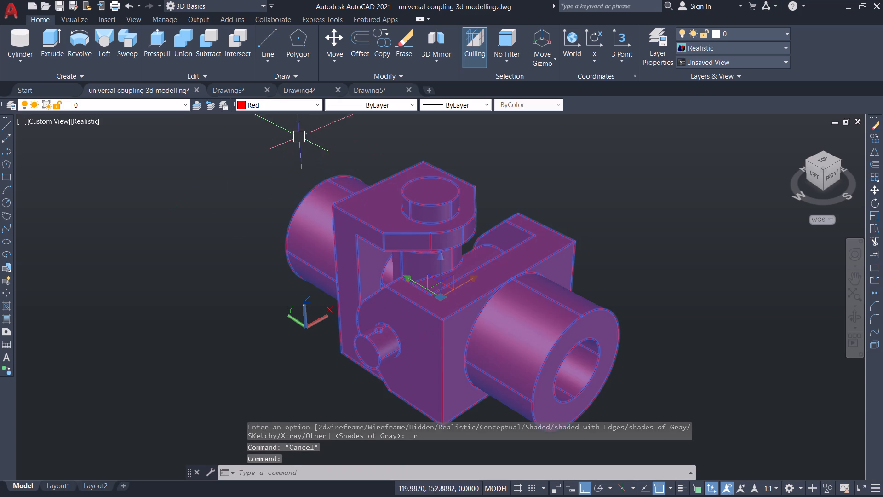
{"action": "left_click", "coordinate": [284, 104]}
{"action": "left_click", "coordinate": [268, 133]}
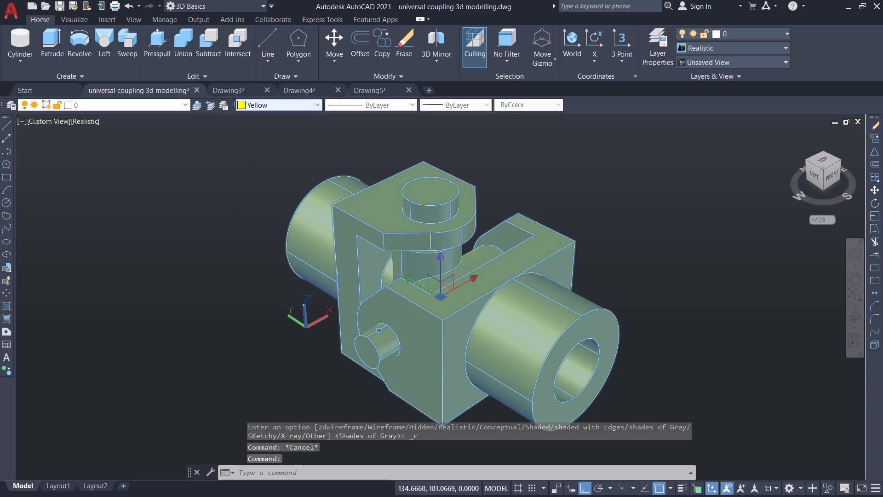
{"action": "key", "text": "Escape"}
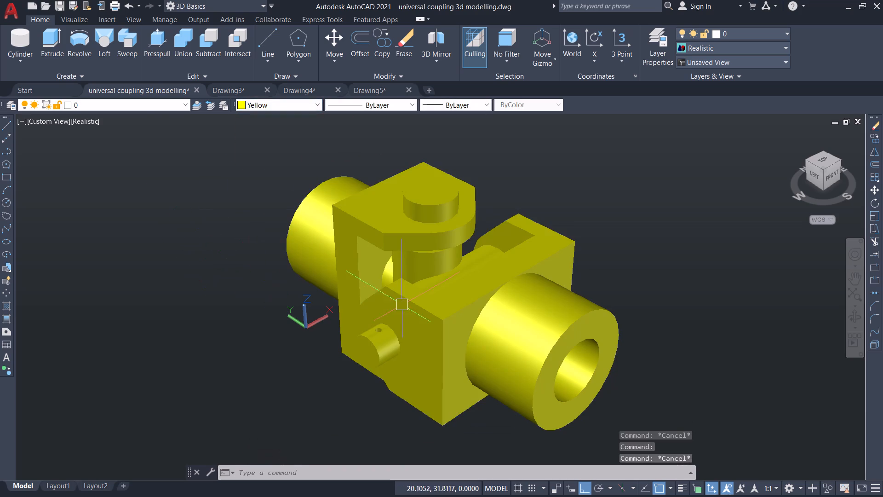
Set the viewport's visual style to Conceptual.
{"action": "left_click", "coordinate": [85, 121]}
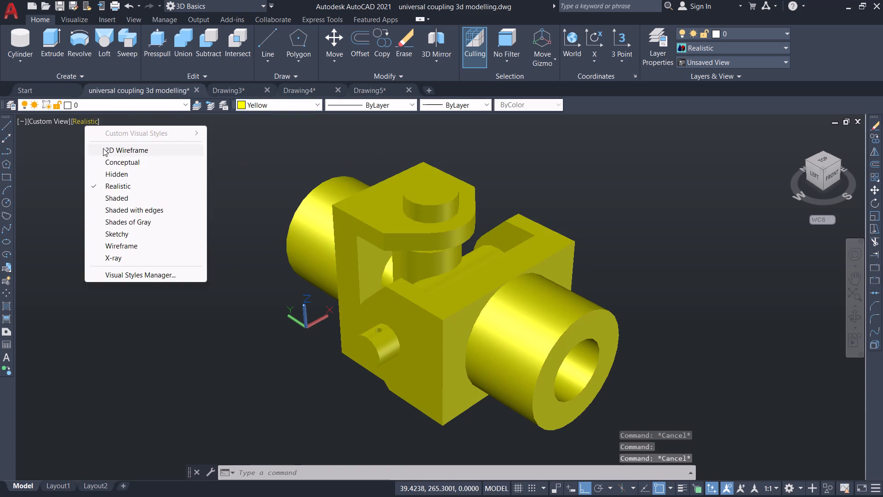
{"action": "left_click", "coordinate": [117, 162]}
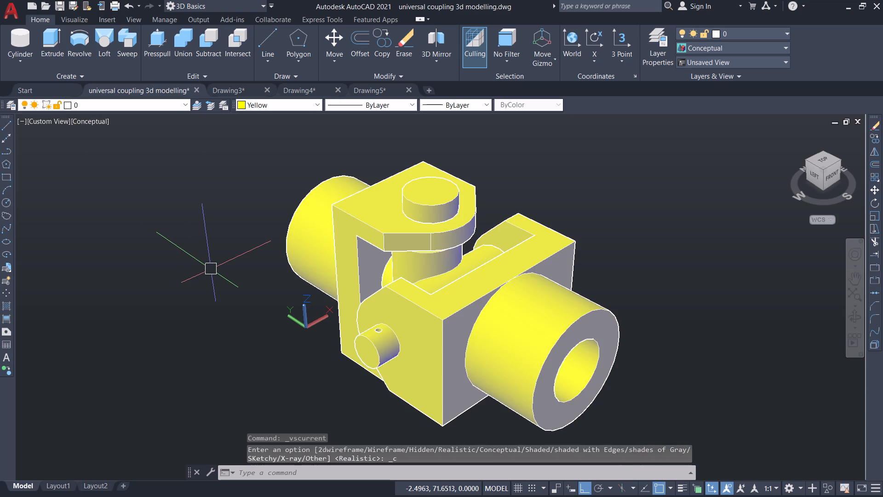
Apply index Color 161 from the full colour palette to the united coupling solid and deselect it.
{"action": "left_click", "coordinate": [316, 229]}
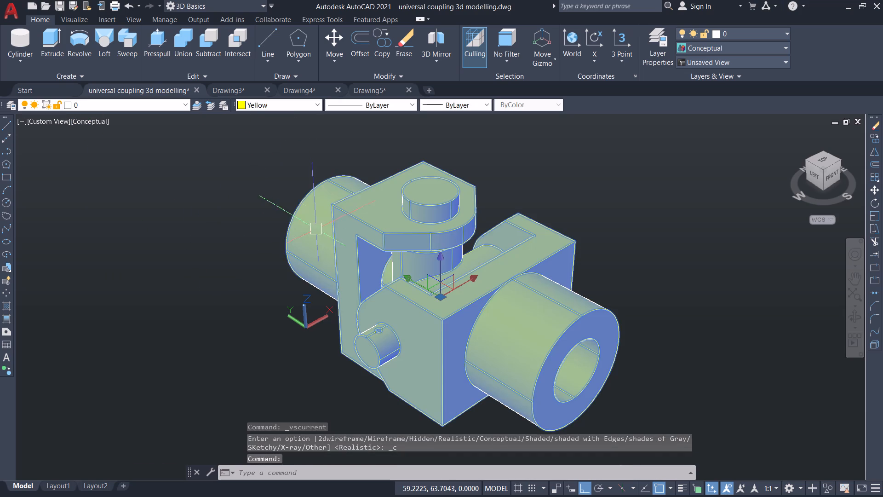
{"action": "left_click", "coordinate": [292, 109]}
{"action": "left_click", "coordinate": [279, 199]}
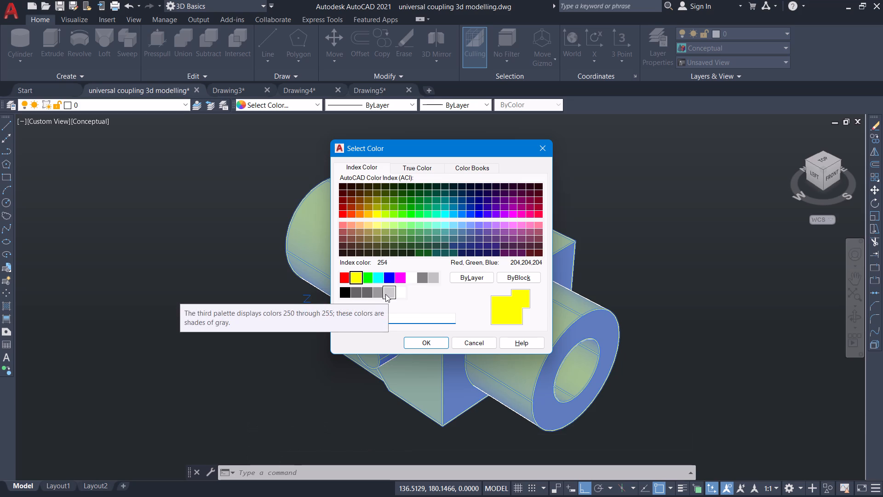
{"action": "left_click", "coordinate": [470, 222]}
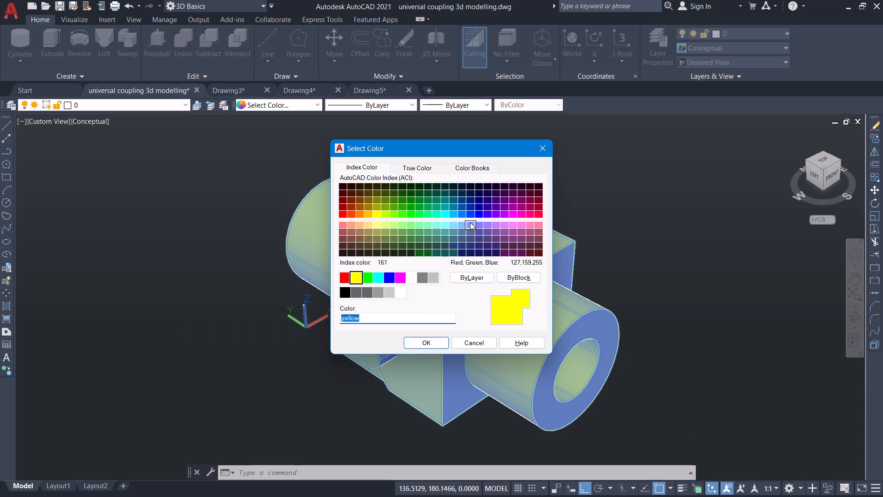
{"action": "left_click", "coordinate": [416, 340]}
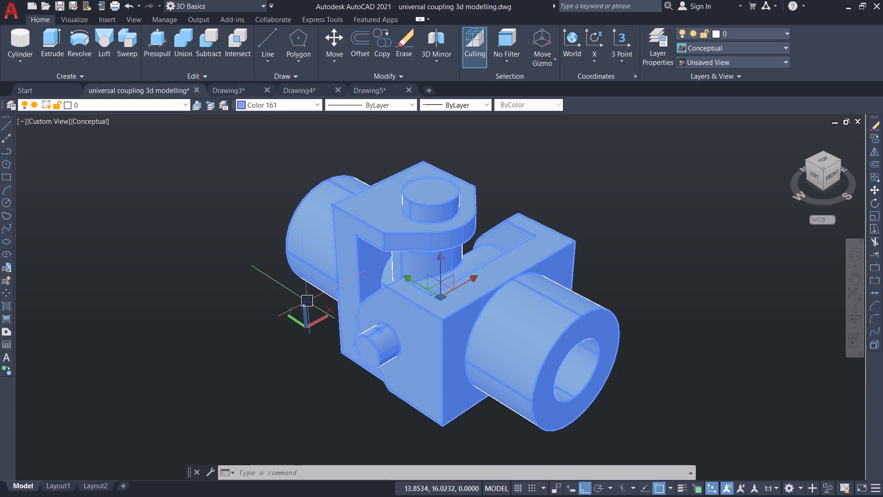
{"action": "key", "text": "Escape"}
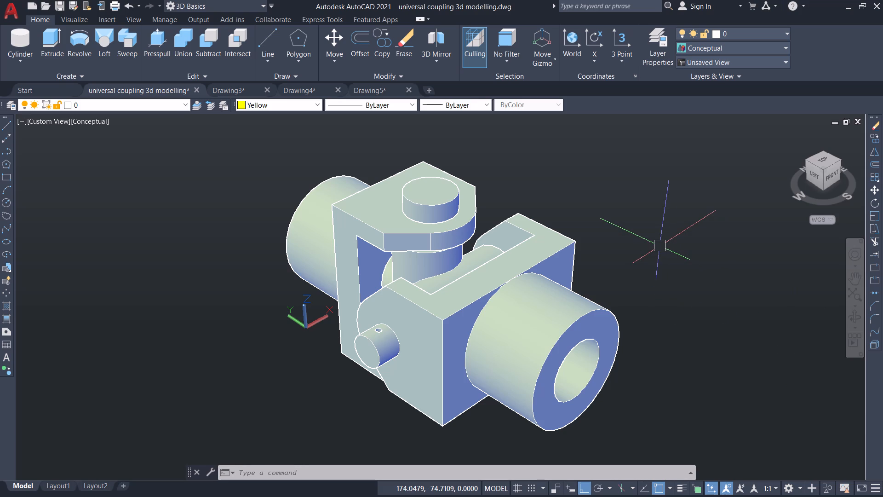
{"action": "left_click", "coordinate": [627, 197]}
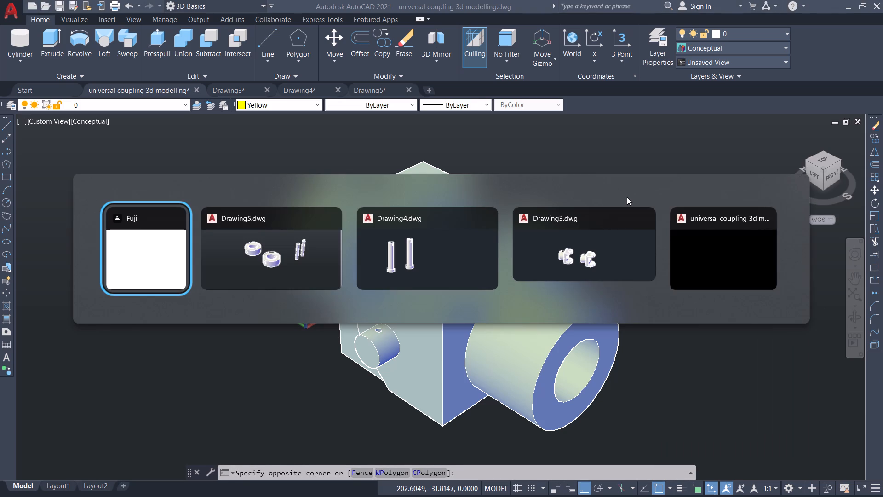
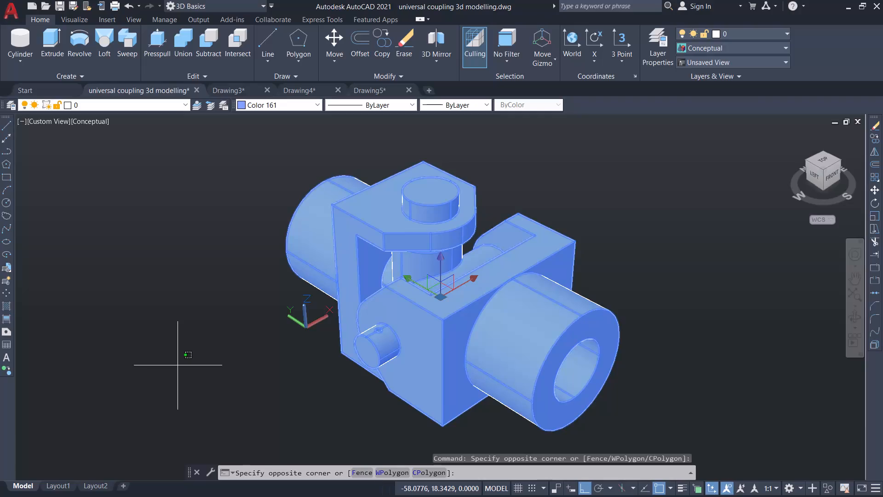
Clear the selection of the coupling model and save the universal coupling drawing.
{"action": "key", "text": "Escape"}
{"action": "key", "text": "Escape"}
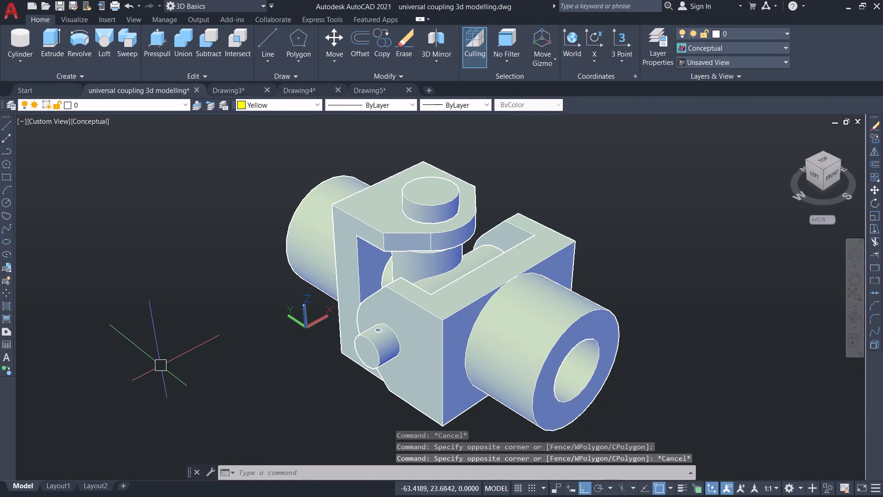
{"action": "left_click", "coordinate": [173, 347]}
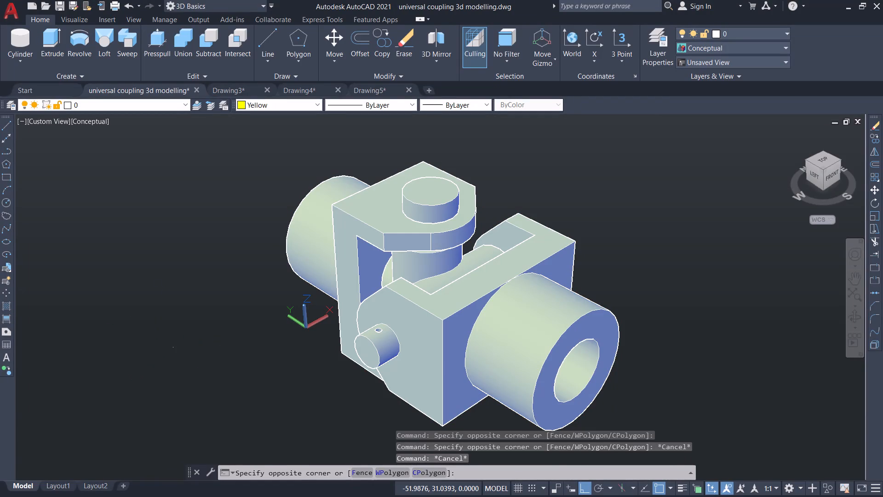
{"action": "left_click", "coordinate": [172, 362]}
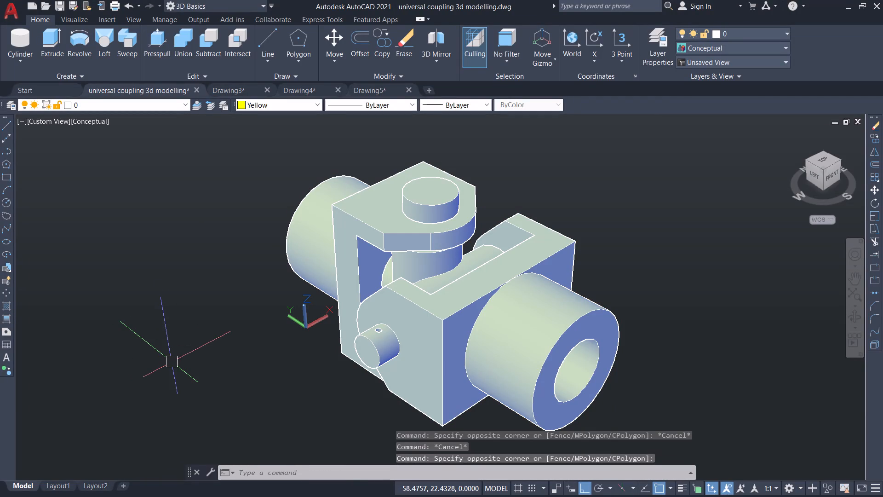
{"action": "key", "text": "ctrl+s"}
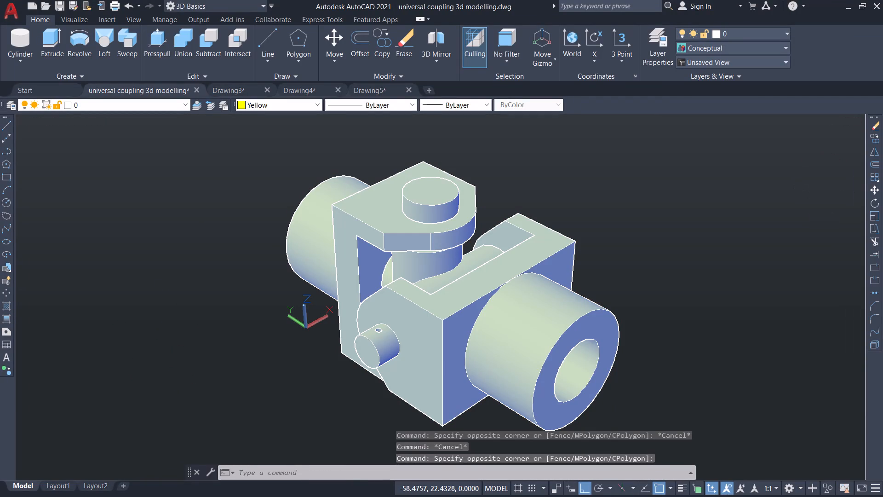
{"action": "key", "text": "ctrl+s"}
{"action": "key", "text": "ctrl+s"}
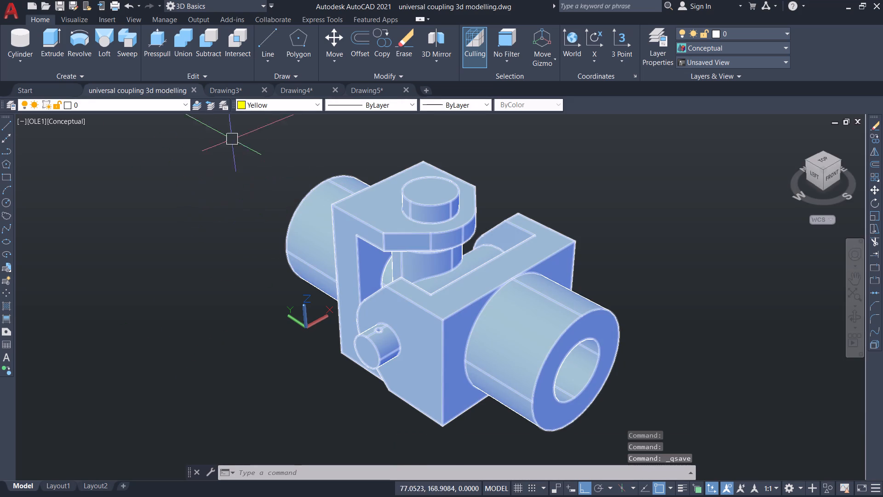
Close Drawing3, Drawing5 and Drawing4 without saving their changes, keeping the universal coupling drawing open.
{"action": "left_click", "coordinate": [262, 90]}
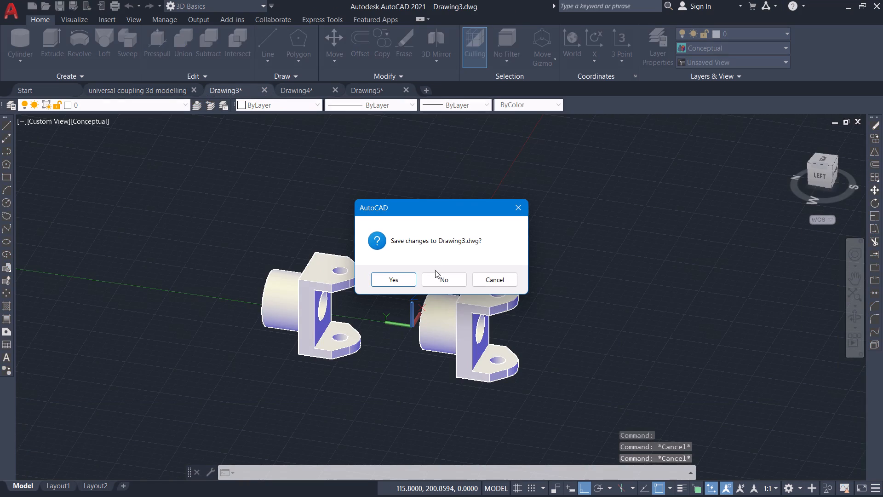
{"action": "left_click", "coordinate": [439, 277]}
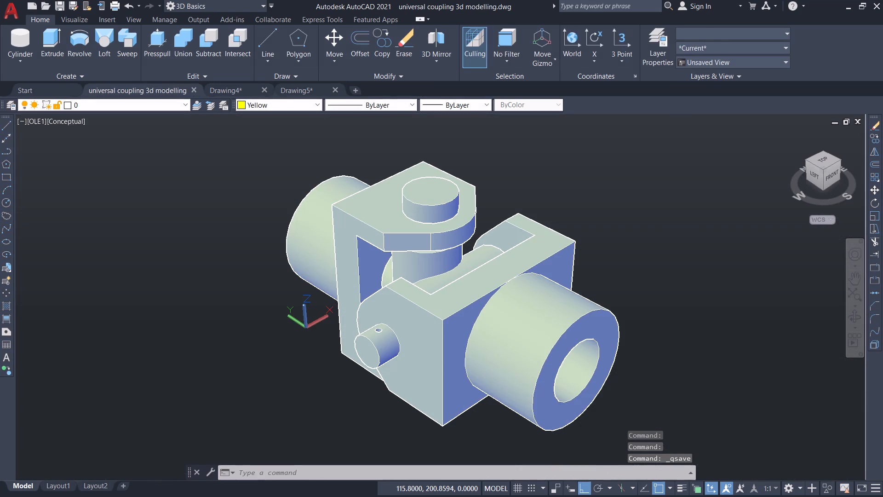
{"action": "left_click", "coordinate": [338, 88]}
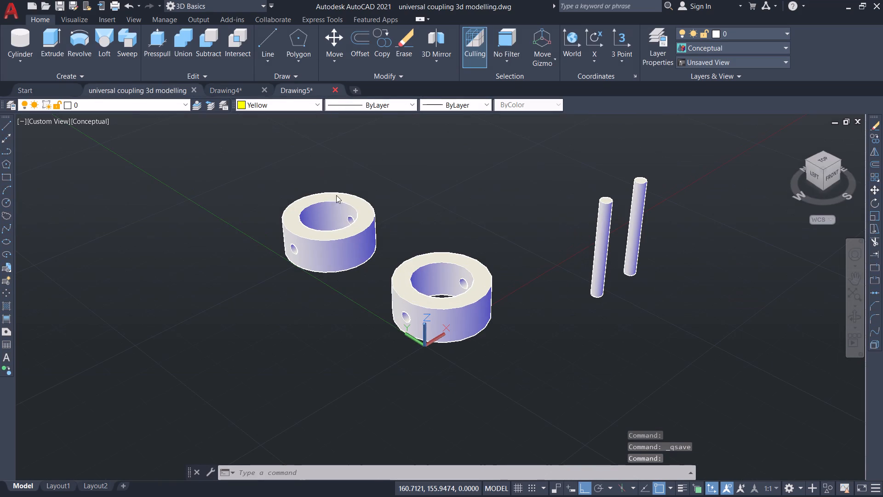
{"action": "left_click", "coordinate": [453, 282]}
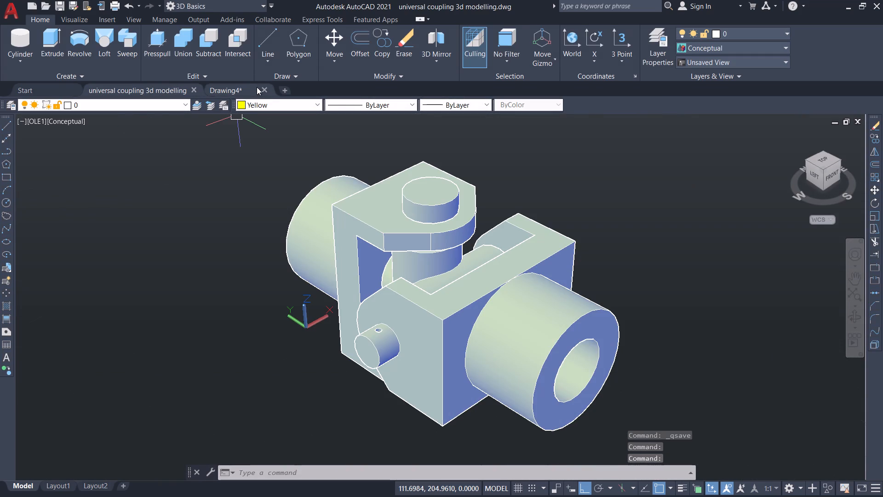
{"action": "left_click", "coordinate": [262, 88]}
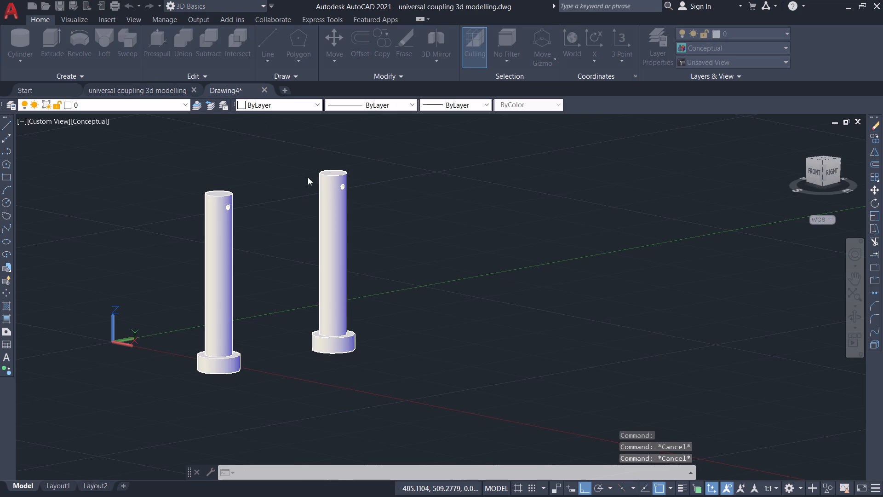
{"action": "left_click", "coordinate": [440, 281]}
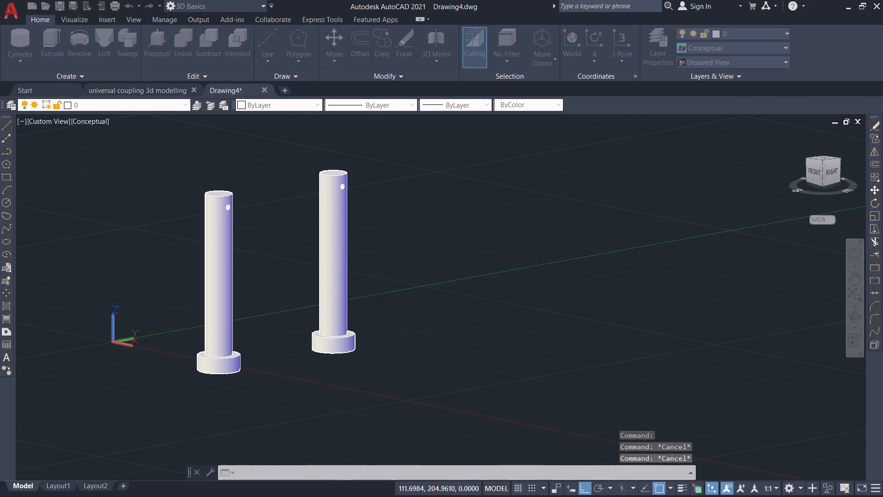
Save the universal coupling drawing again with nothing selected.
{"action": "left_click", "coordinate": [168, 294]}
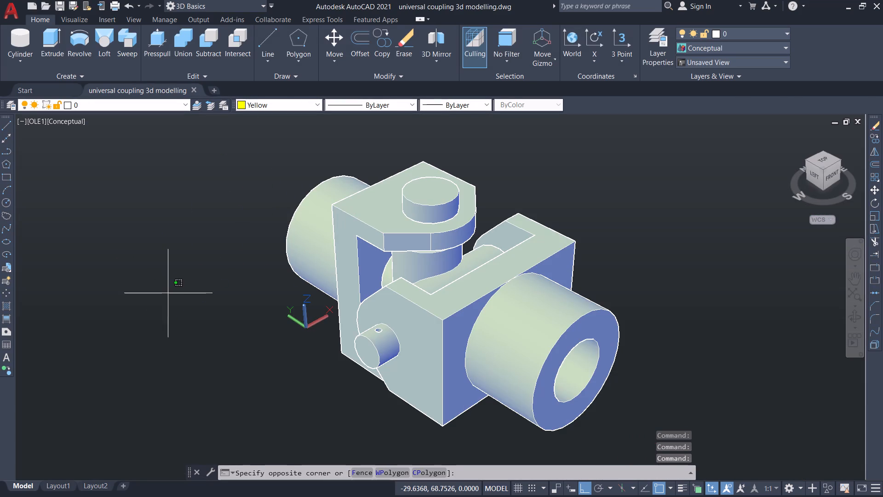
{"action": "left_click", "coordinate": [168, 294]}
{"action": "key", "text": "Escape"}
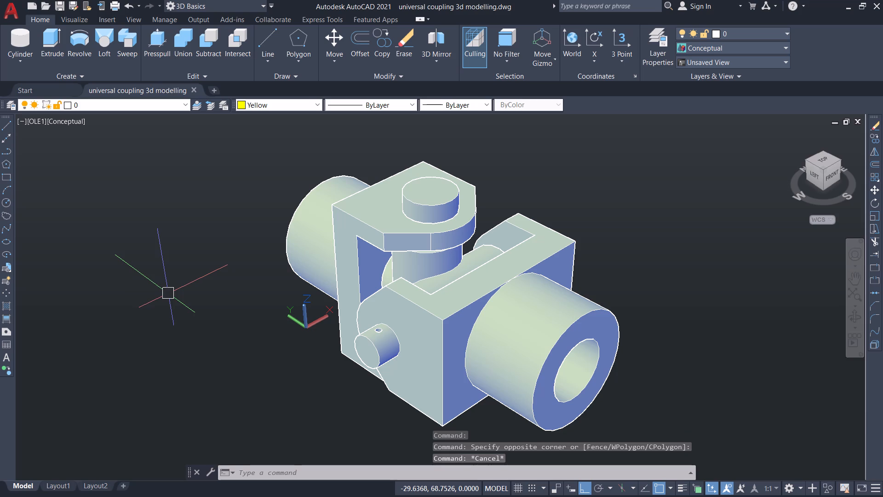
{"action": "key", "text": "ctrl+s"}
{"action": "key", "text": "ctrl+s"}
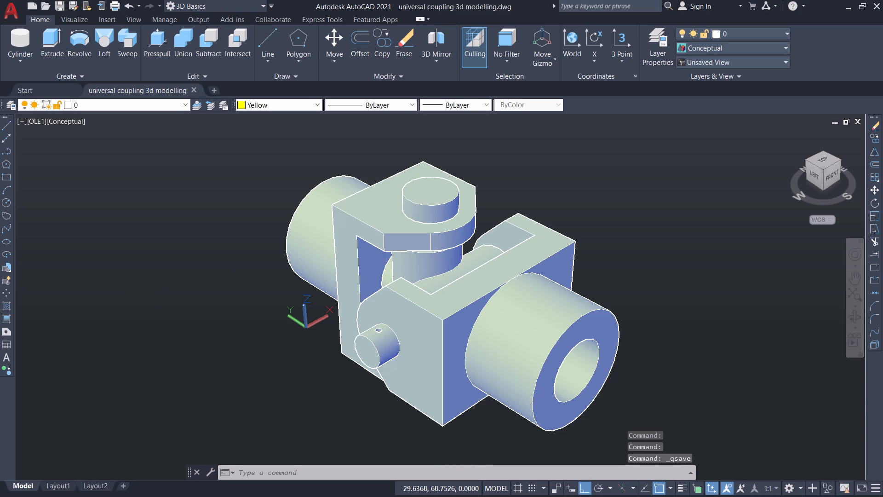
{"action": "key", "text": "ctrl+s"}
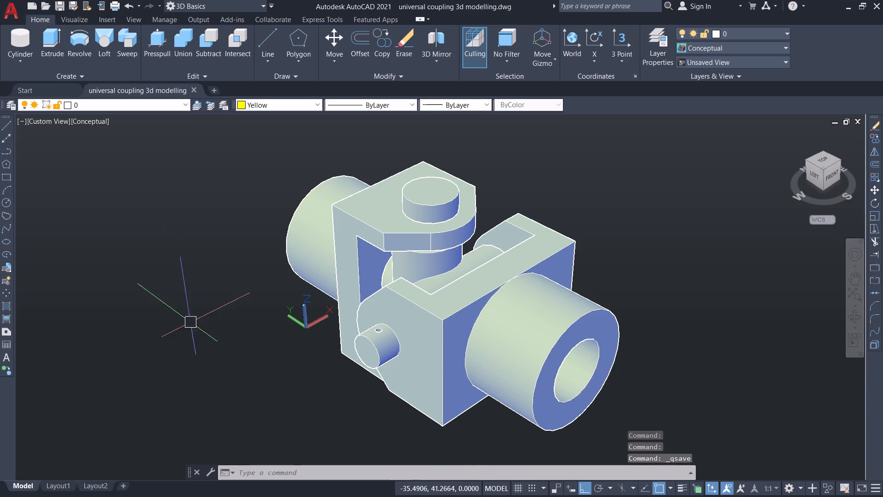
Move the whole universal coupling clear of the UCS origin, using the bore of the front hub as base point.
{"action": "left_click_drag", "start_coordinate": [303, 324], "coordinate": [239, 360]}
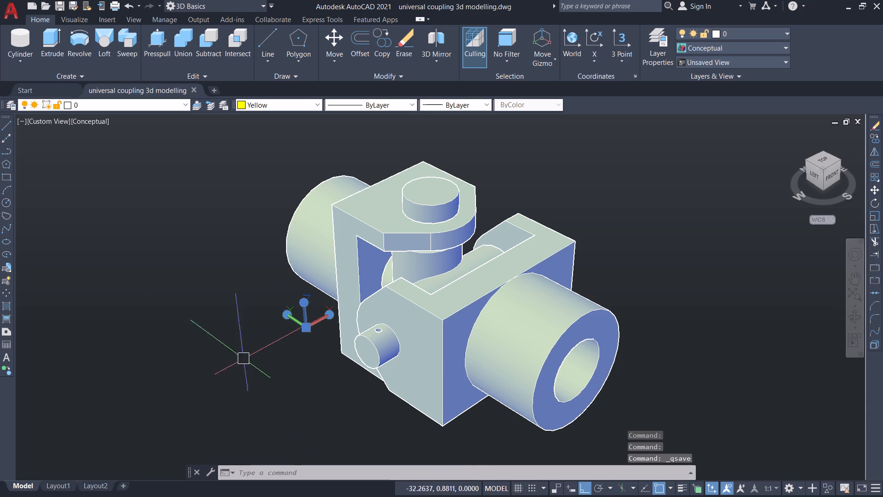
{"action": "left_click_drag", "start_coordinate": [239, 360], "coordinate": [182, 362]}
{"action": "scroll", "coordinate": [223, 330], "scroll_direction": "down", "scroll_amount": 1}
{"action": "scroll", "coordinate": [223, 330], "scroll_direction": "up", "scroll_amount": 1}
{"action": "scroll", "coordinate": [223, 330], "scroll_direction": "down", "scroll_amount": 2}
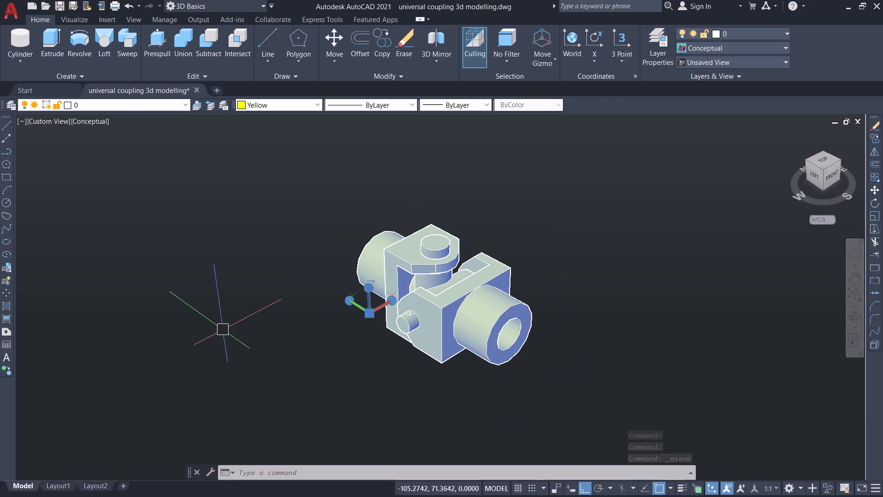
{"action": "left_click", "coordinate": [302, 190]}
{"action": "left_click", "coordinate": [583, 405]}
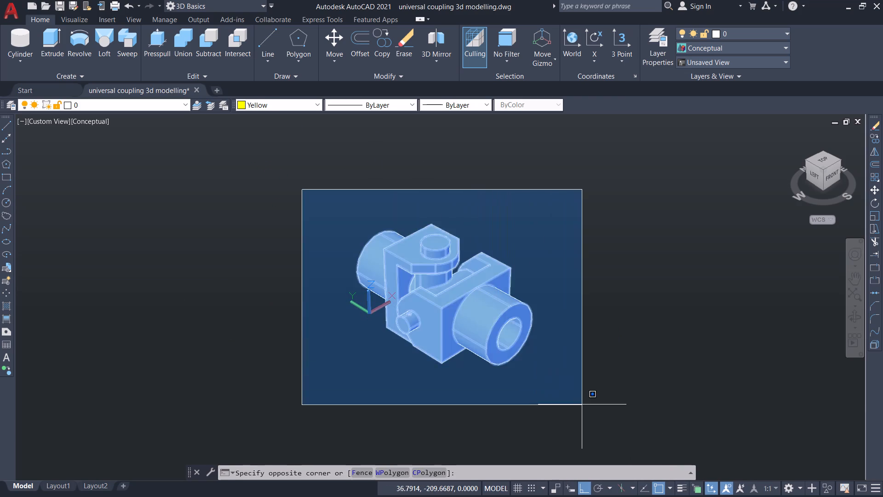
{"action": "key", "text": "m"}
{"action": "key", "text": "Return"}
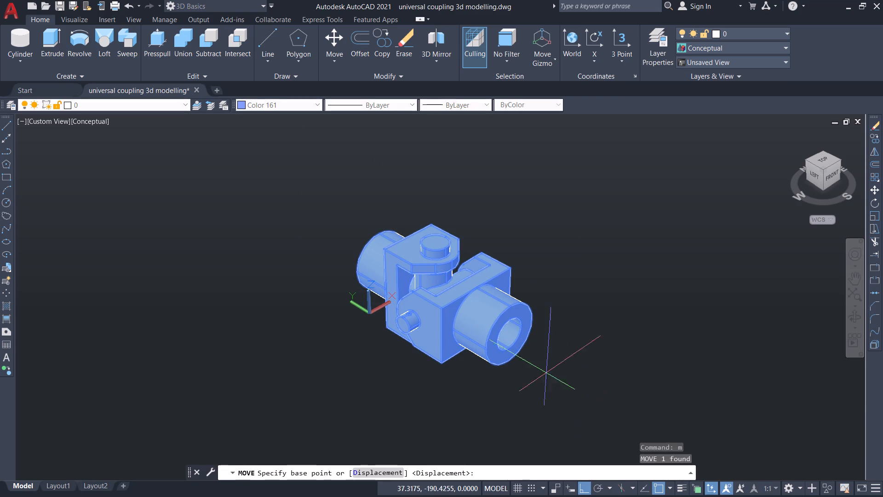
{"action": "left_click", "coordinate": [510, 343]}
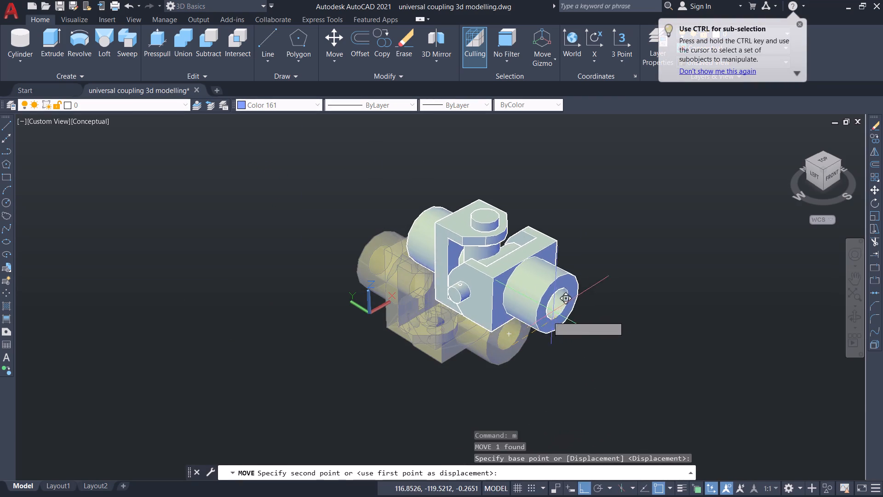
{"action": "left_click", "coordinate": [668, 254]}
Save the universal coupling drawing with the model in its moved position and nothing selected.
{"action": "scroll", "coordinate": [610, 251], "scroll_direction": "up", "scroll_amount": 2}
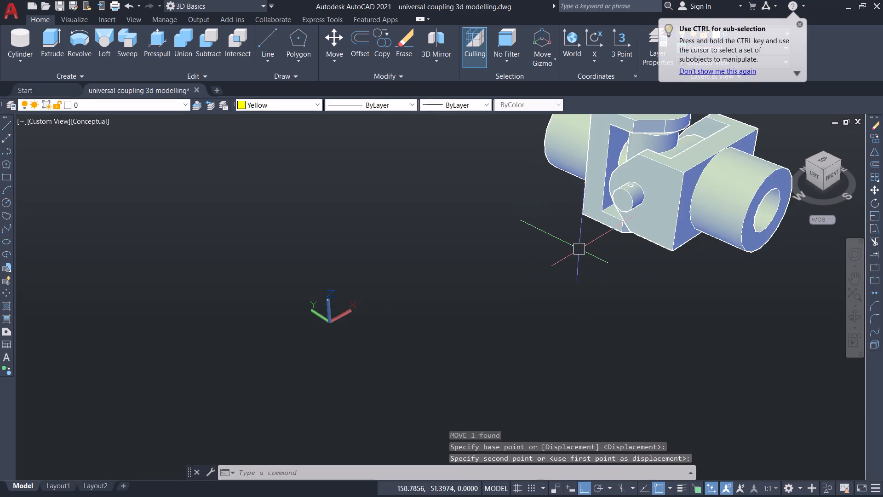
{"action": "scroll", "coordinate": [573, 249], "scroll_direction": "down", "scroll_amount": 3}
{"action": "scroll", "coordinate": [550, 247], "scroll_direction": "up", "scroll_amount": 3}
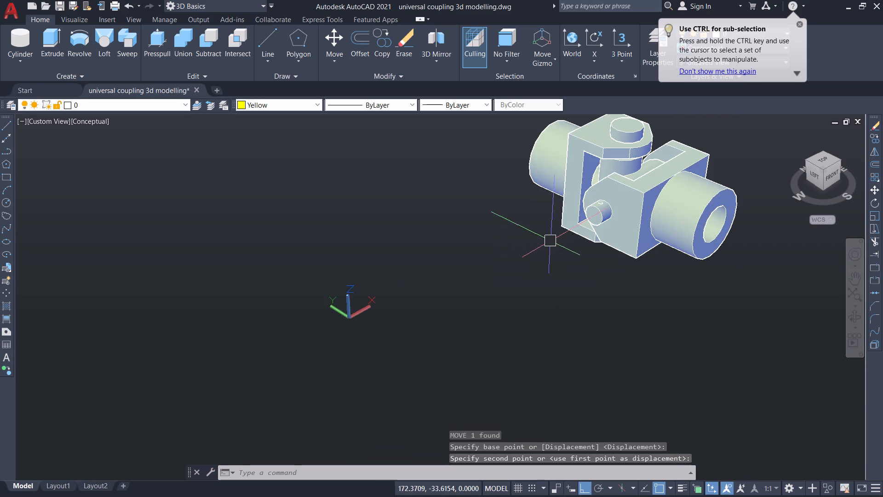
{"action": "middle_click_drag", "start_coordinate": [572, 282], "coordinate": [402, 366]}
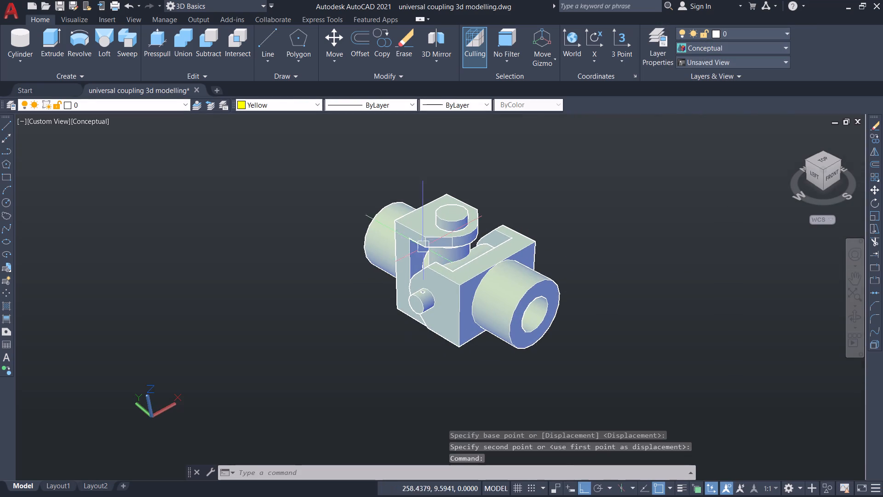
{"action": "scroll", "coordinate": [441, 236], "scroll_direction": "up", "scroll_amount": 2}
{"action": "scroll", "coordinate": [579, 237], "scroll_direction": "down", "scroll_amount": 1}
{"action": "scroll", "coordinate": [553, 220], "scroll_direction": "up", "scroll_amount": 1}
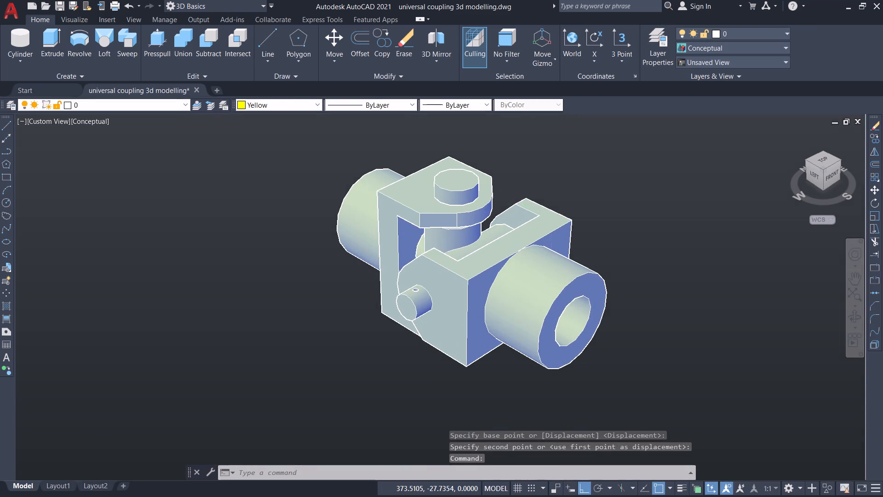
{"action": "middle_click_drag", "start_coordinate": [564, 212], "coordinate": [512, 238]}
{"action": "left_click", "coordinate": [583, 196]}
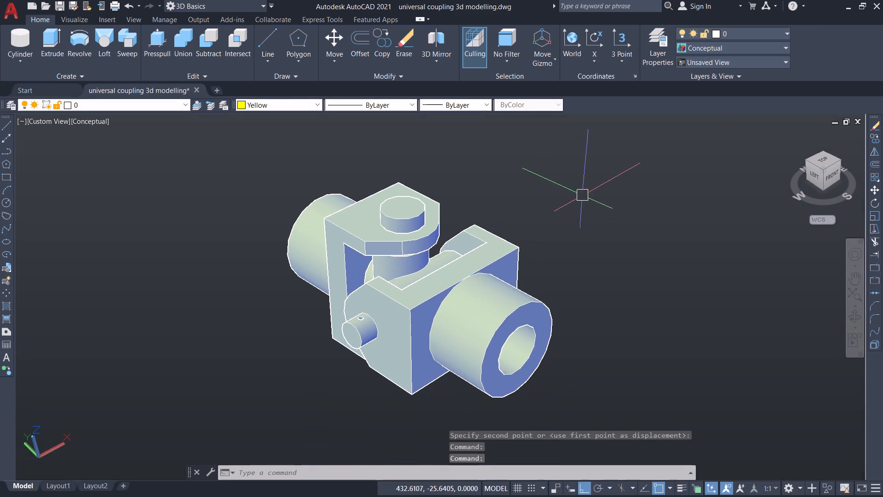
{"action": "left_click", "coordinate": [645, 207]}
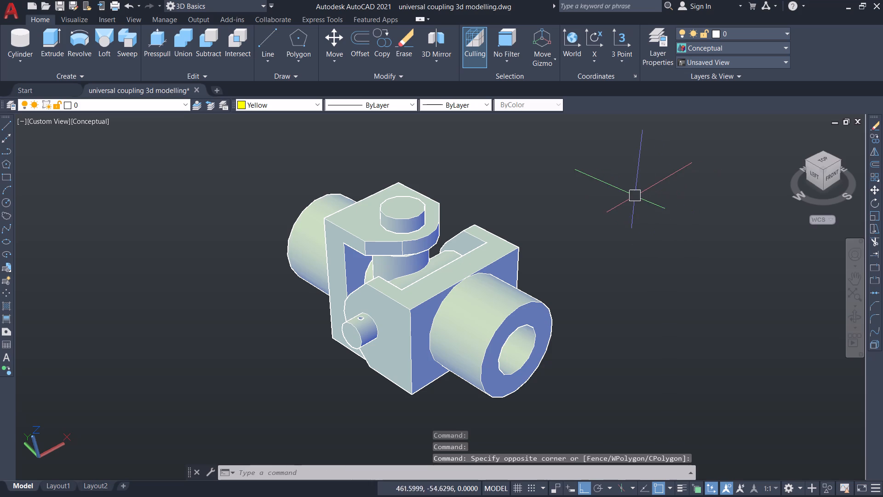
{"action": "key", "text": "Escape"}
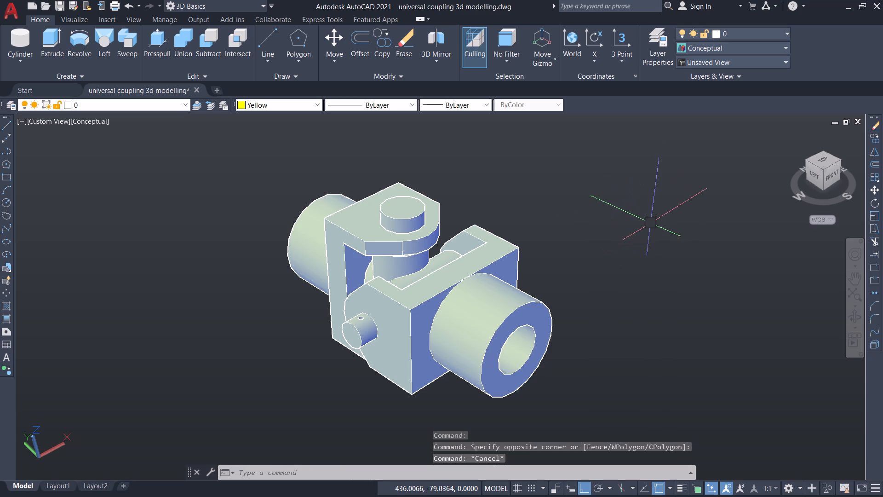
{"action": "key", "text": "ctrl+s"}
{"action": "key", "text": "ctrl+s"}
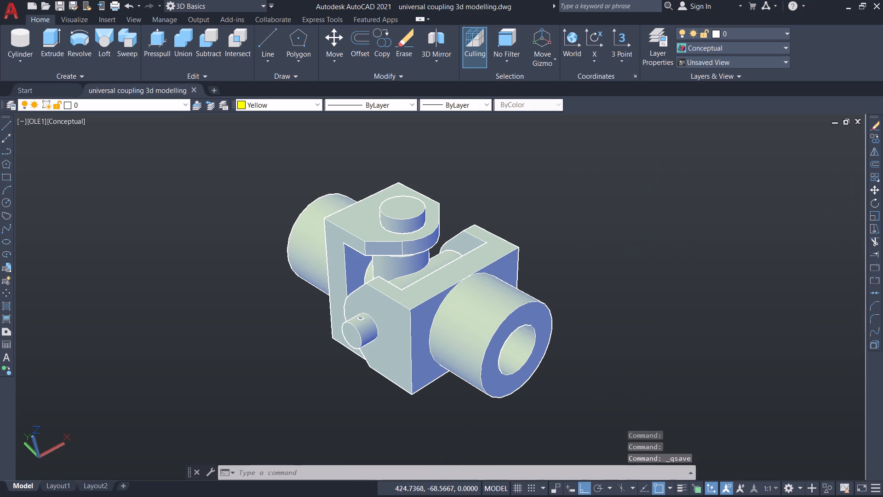
{"action": "key", "text": "ctrl+s"}
{"action": "key", "text": "ctrl+s"}
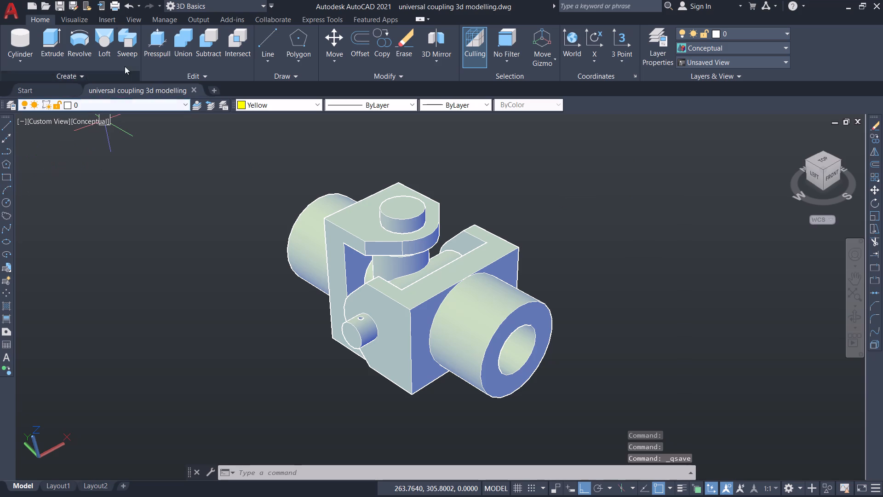
Start a plot of the model and set the plot area to a window enclosing the whole coupling.
{"action": "left_click", "coordinate": [113, 6]}
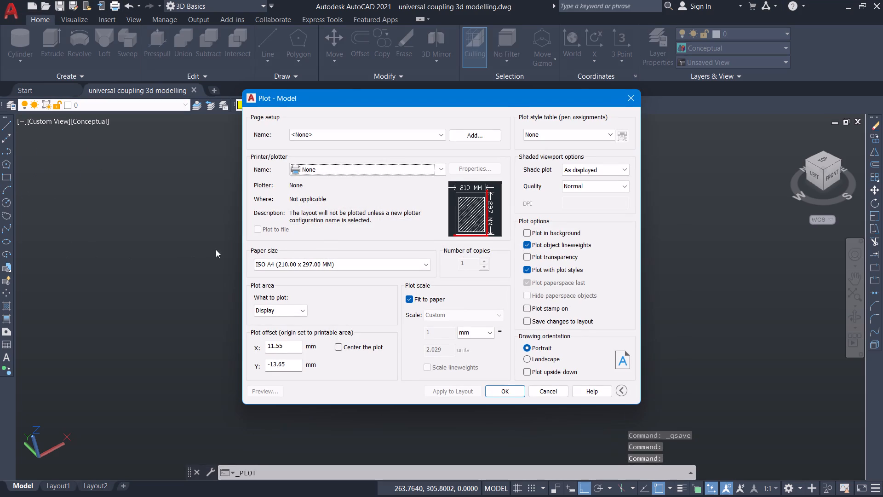
{"action": "left_click", "coordinate": [278, 313]}
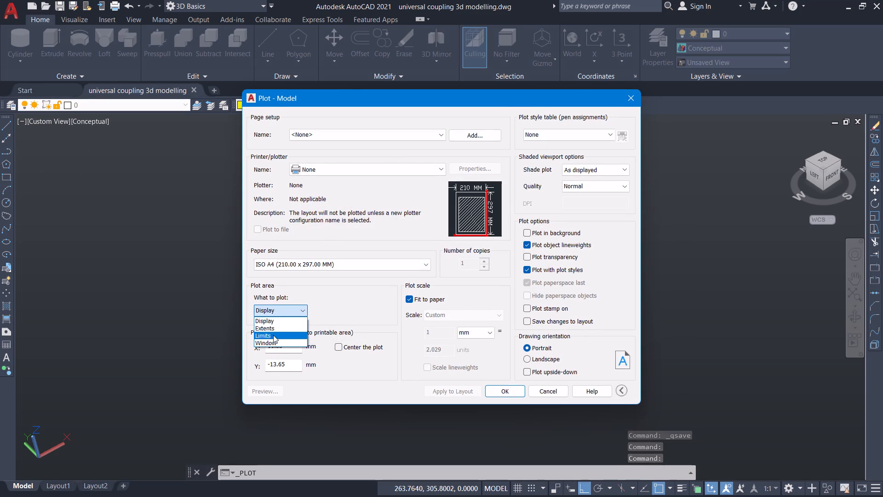
{"action": "left_click", "coordinate": [270, 343]}
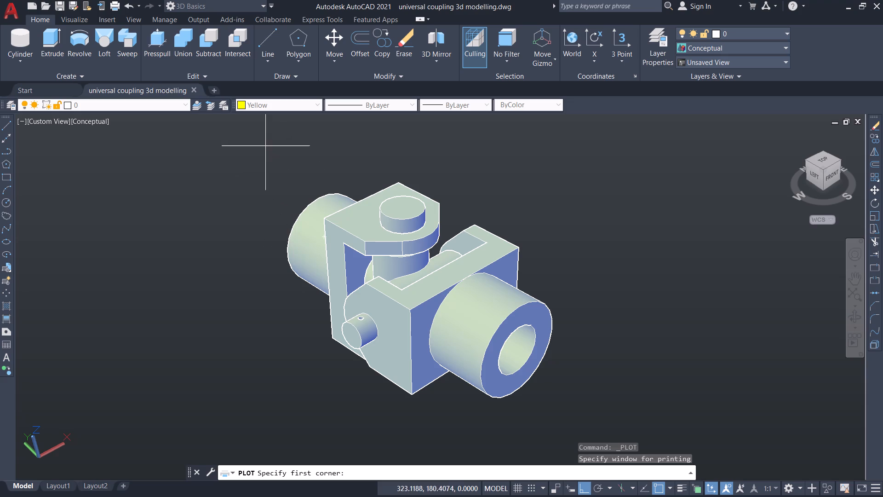
{"action": "left_click", "coordinate": [265, 145]}
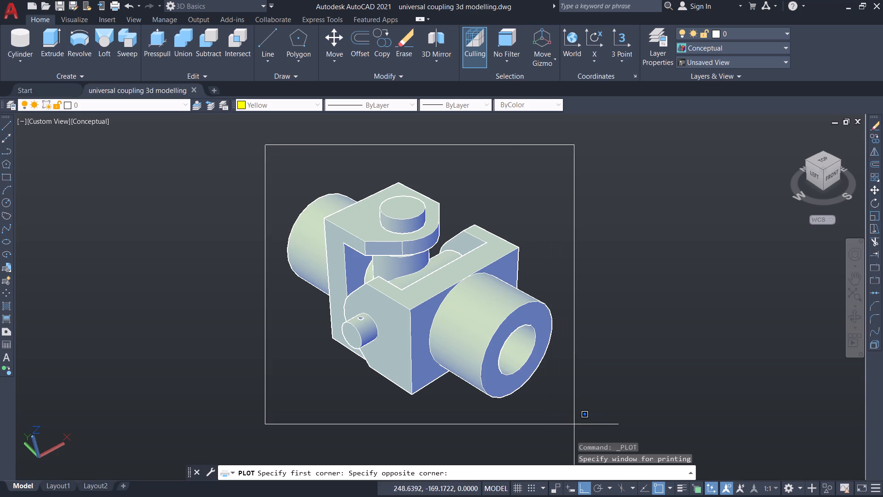
{"action": "left_click", "coordinate": [575, 425]}
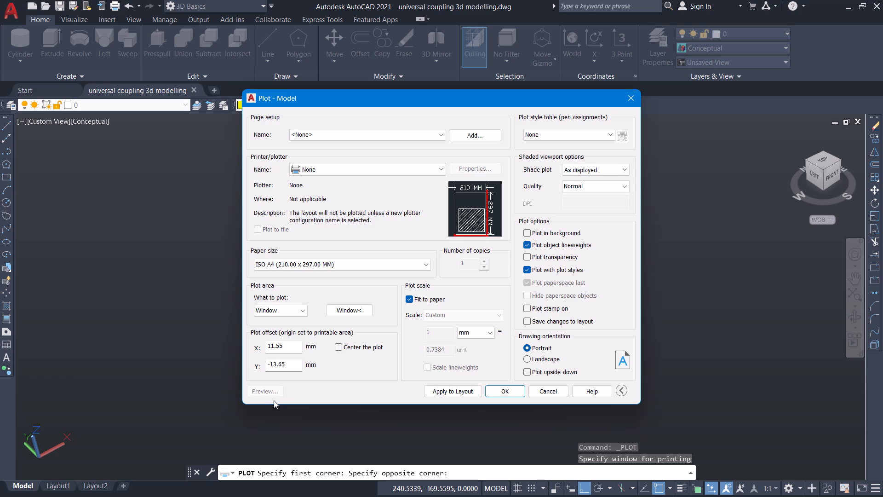
Choose DWG To PDF.pc3 as the plotter for the coupling plot.
{"action": "left_click", "coordinate": [346, 167]}
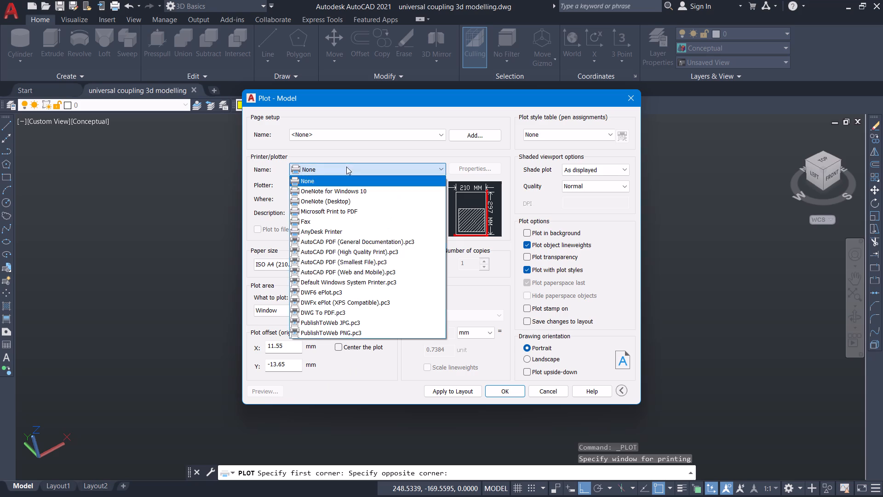
{"action": "left_click", "coordinate": [333, 309]}
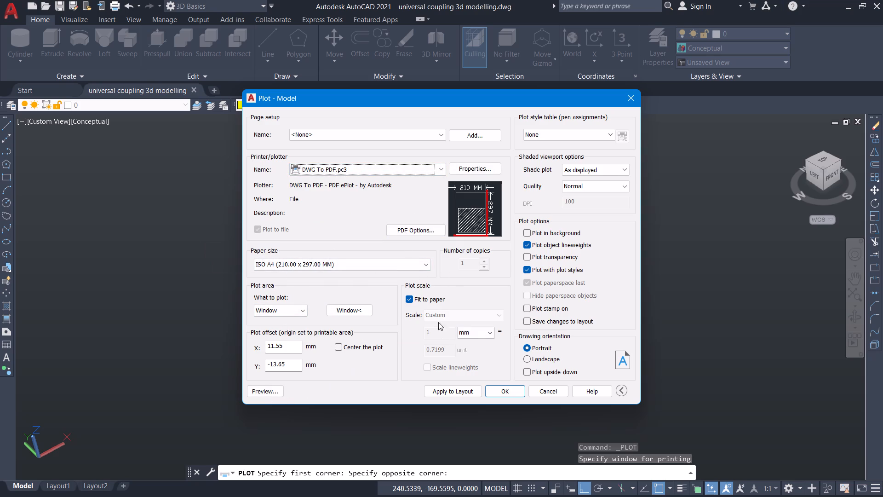
Preview the windowed plot of the coupling on the A4 sheet, examine it up close, and return to the plot settings.
{"action": "left_click", "coordinate": [256, 393]}
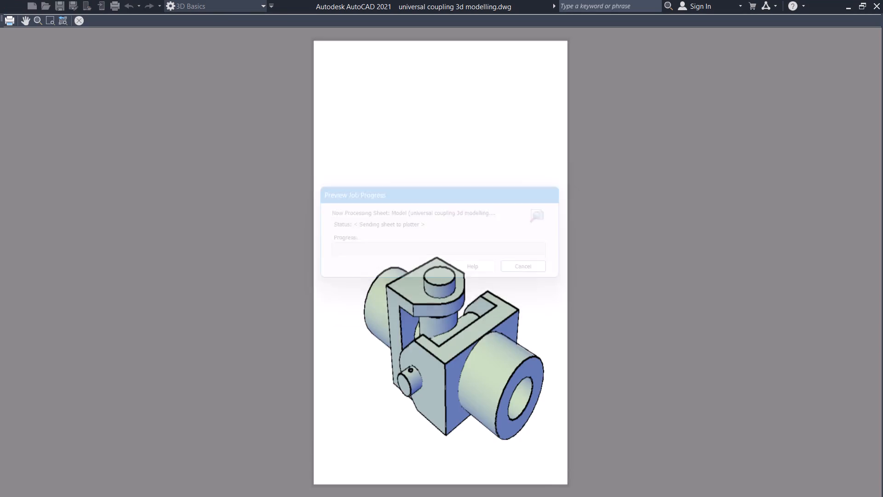
{"action": "scroll", "coordinate": [439, 379], "scroll_direction": "down", "scroll_amount": 2}
{"action": "scroll", "coordinate": [439, 379], "scroll_direction": "up", "scroll_amount": 2}
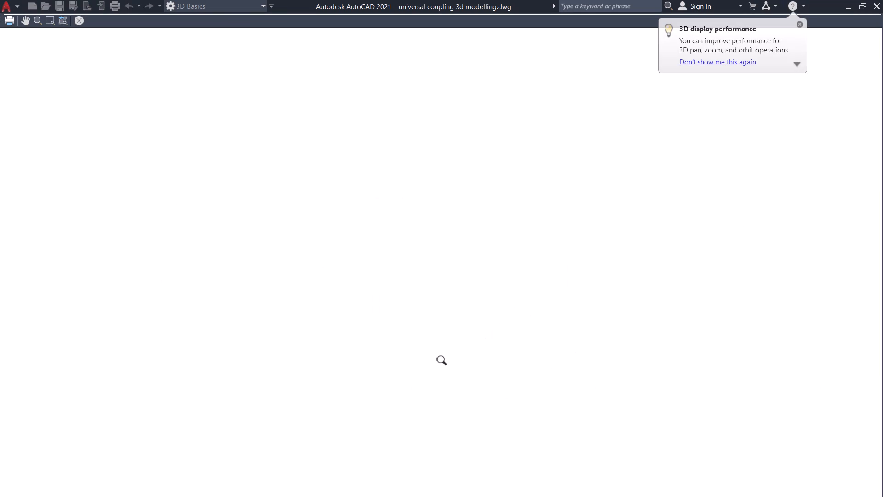
{"action": "scroll", "coordinate": [449, 352], "scroll_direction": "down", "scroll_amount": 3}
{"action": "scroll", "coordinate": [453, 345], "scroll_direction": "up", "scroll_amount": 2}
{"action": "scroll", "coordinate": [271, 364], "scroll_direction": "down", "scroll_amount": 1}
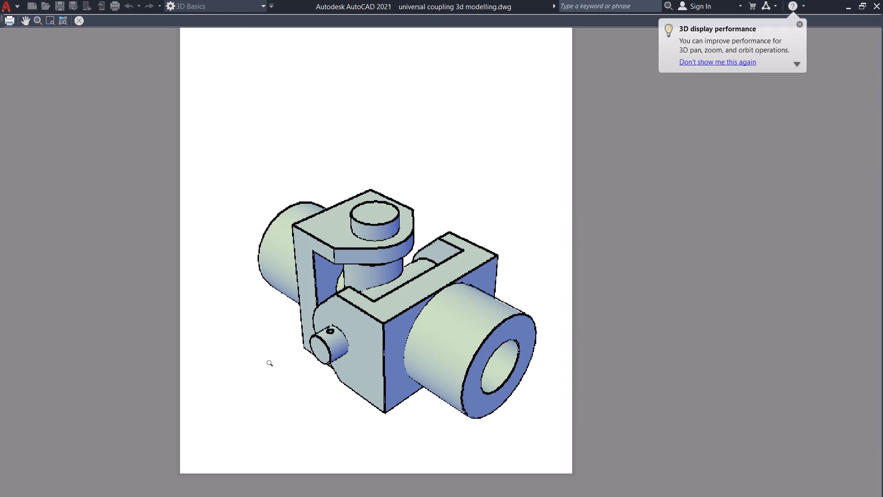
{"action": "left_click", "coordinate": [235, 380]}
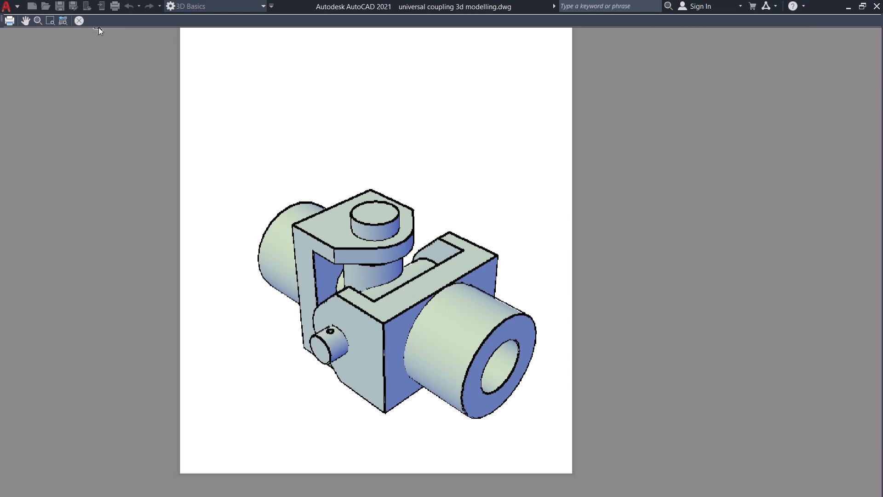
{"action": "left_click", "coordinate": [80, 19]}
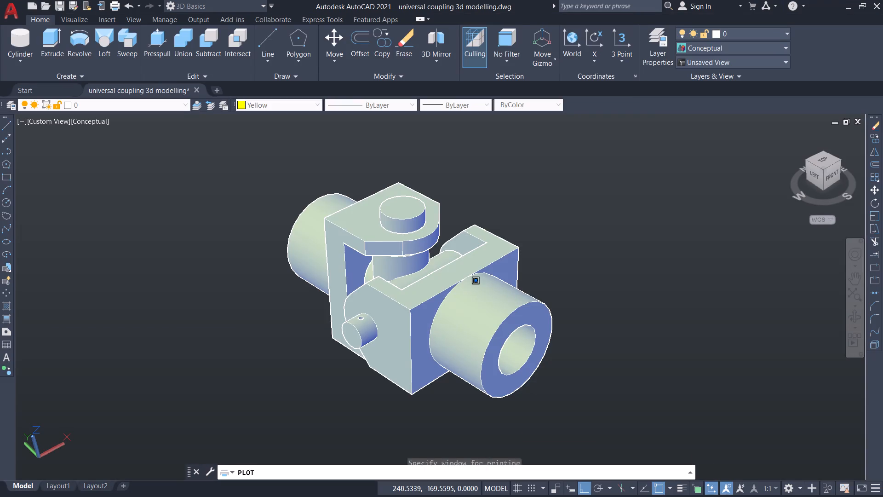
{"action": "scroll", "coordinate": [467, 285], "scroll_direction": "down", "scroll_amount": 1}
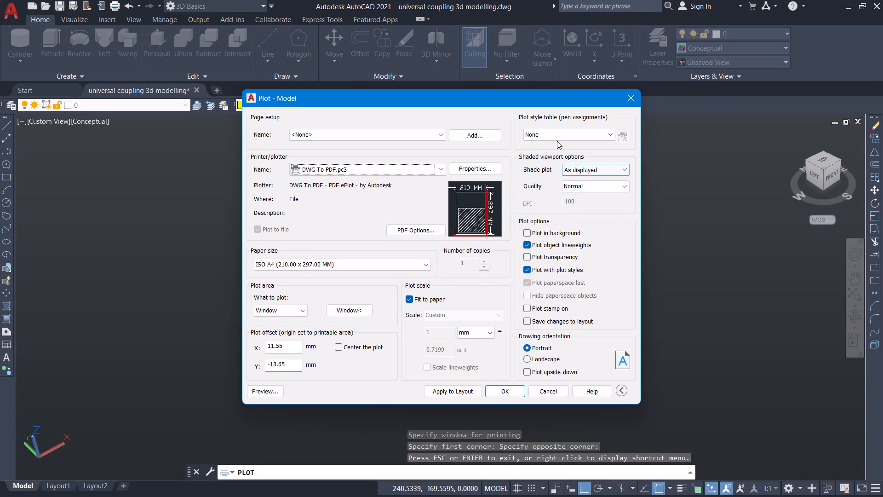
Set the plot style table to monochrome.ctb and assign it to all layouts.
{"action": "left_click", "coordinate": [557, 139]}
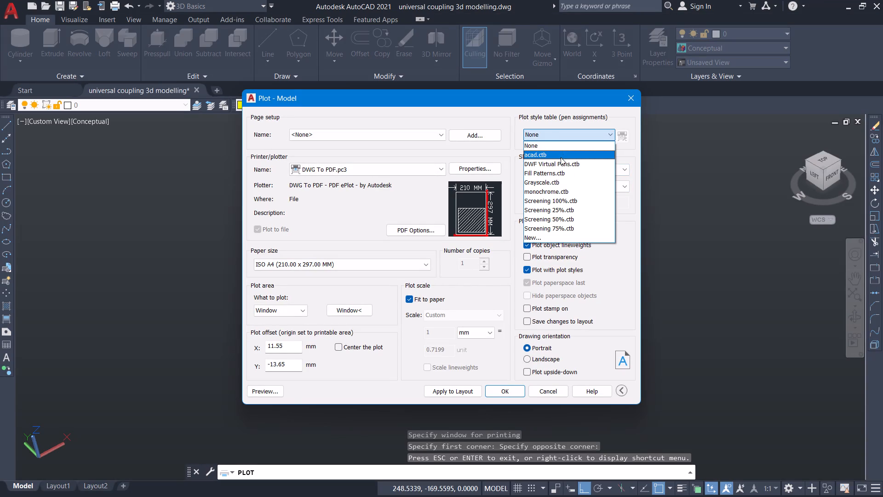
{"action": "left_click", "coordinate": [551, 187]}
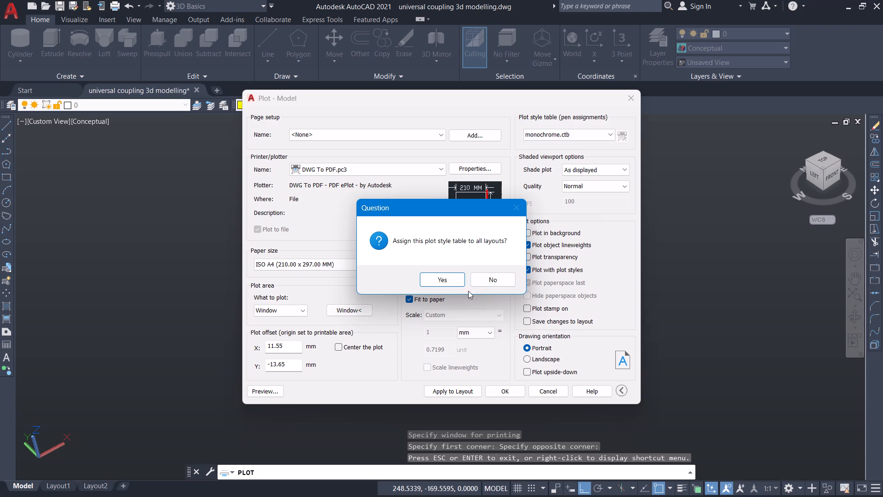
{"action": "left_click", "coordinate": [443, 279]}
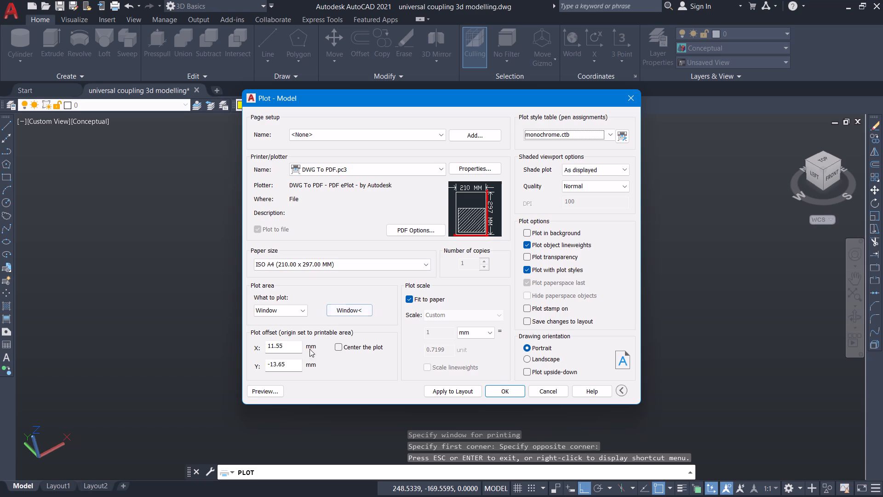
Preview the plot with the monochrome style, inspect the coupling on the sheet, and close the preview.
{"action": "left_click", "coordinate": [271, 392]}
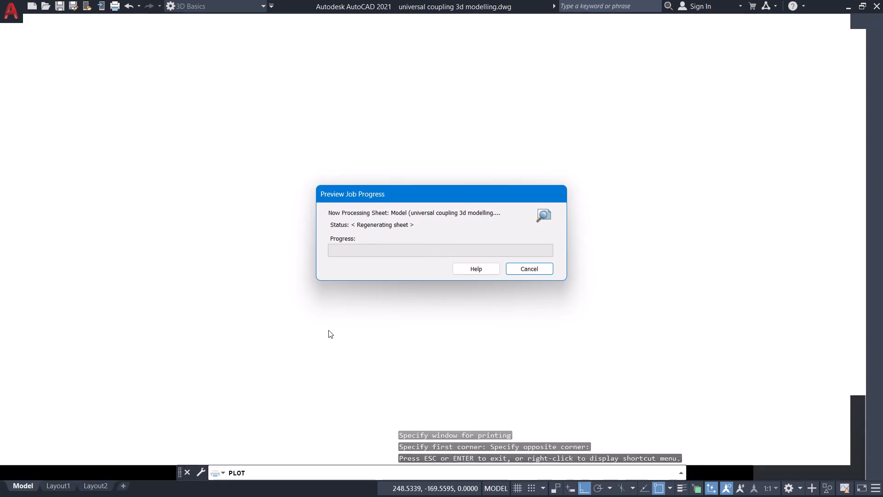
{"action": "scroll", "coordinate": [524, 370], "scroll_direction": "down", "scroll_amount": 2}
{"action": "scroll", "coordinate": [476, 354], "scroll_direction": "up", "scroll_amount": 2}
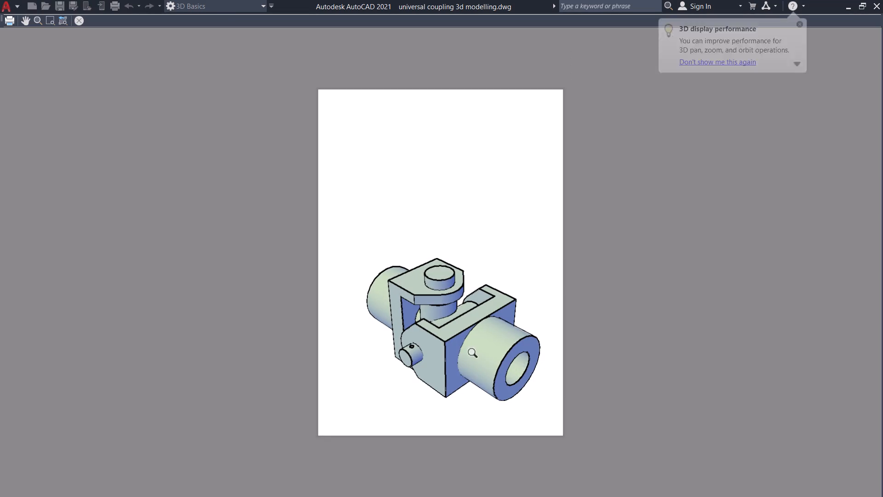
{"action": "scroll", "coordinate": [476, 354], "scroll_direction": "up", "scroll_amount": 2}
{"action": "scroll", "coordinate": [476, 354], "scroll_direction": "down", "scroll_amount": 4}
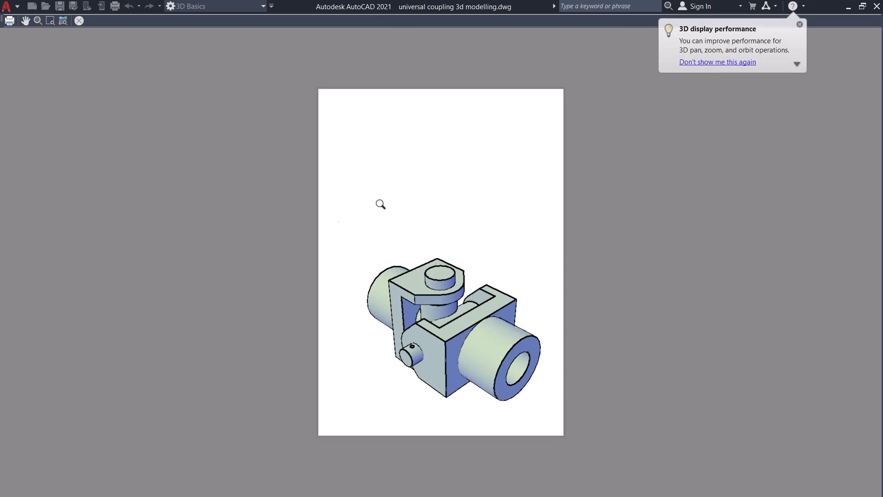
{"action": "left_click", "coordinate": [81, 20]}
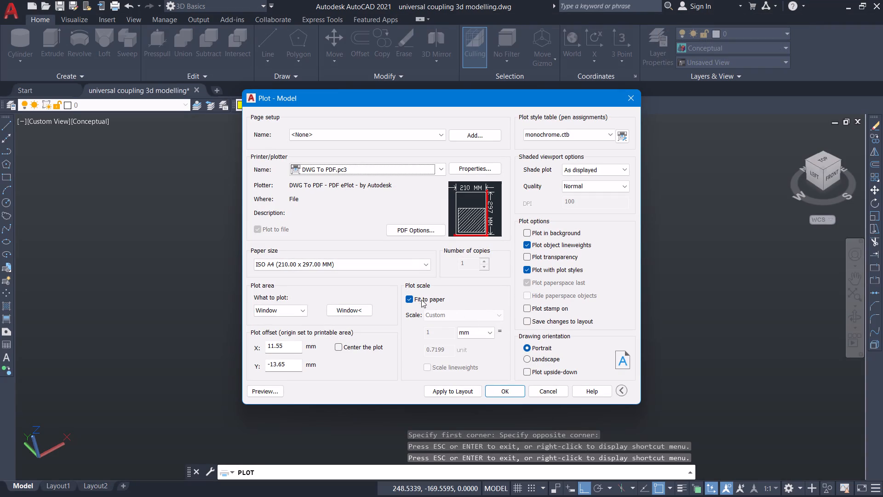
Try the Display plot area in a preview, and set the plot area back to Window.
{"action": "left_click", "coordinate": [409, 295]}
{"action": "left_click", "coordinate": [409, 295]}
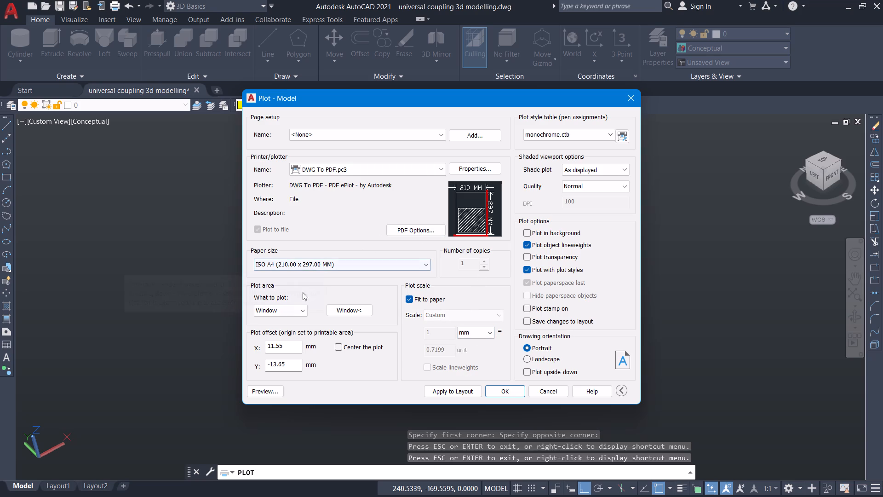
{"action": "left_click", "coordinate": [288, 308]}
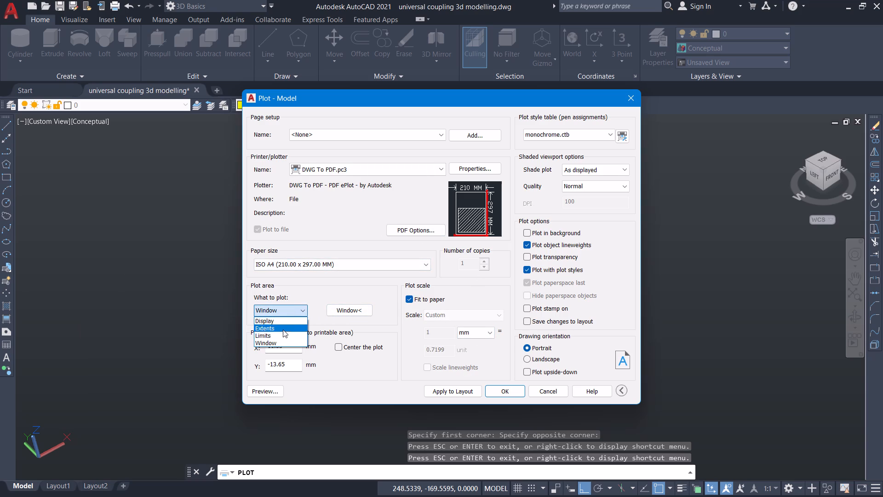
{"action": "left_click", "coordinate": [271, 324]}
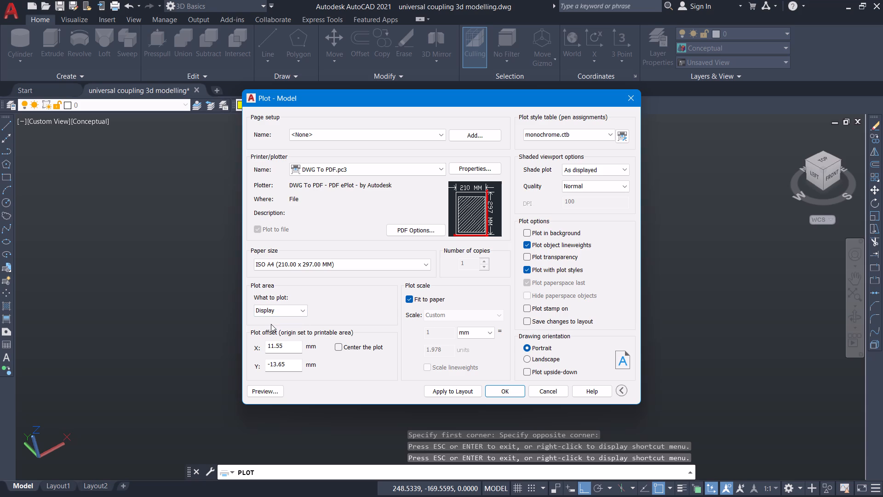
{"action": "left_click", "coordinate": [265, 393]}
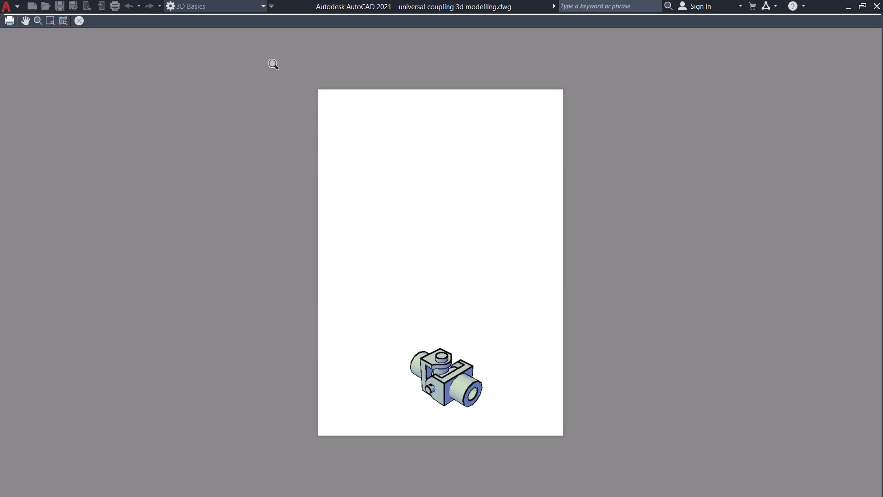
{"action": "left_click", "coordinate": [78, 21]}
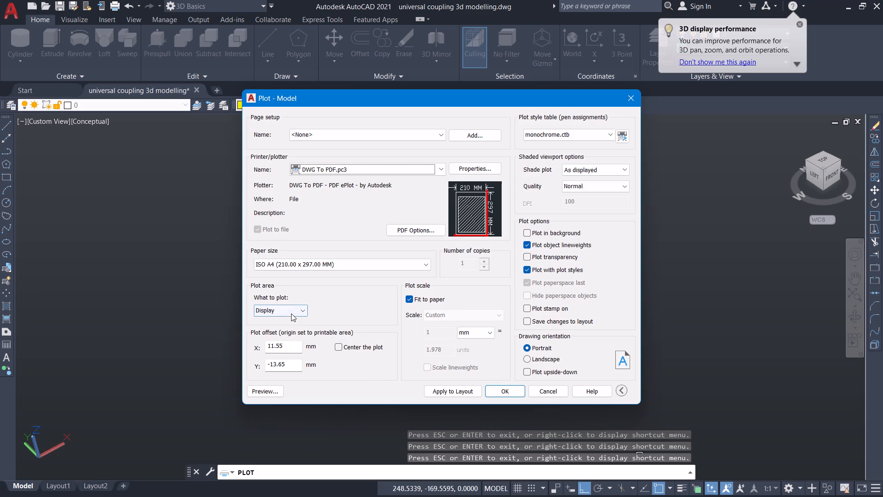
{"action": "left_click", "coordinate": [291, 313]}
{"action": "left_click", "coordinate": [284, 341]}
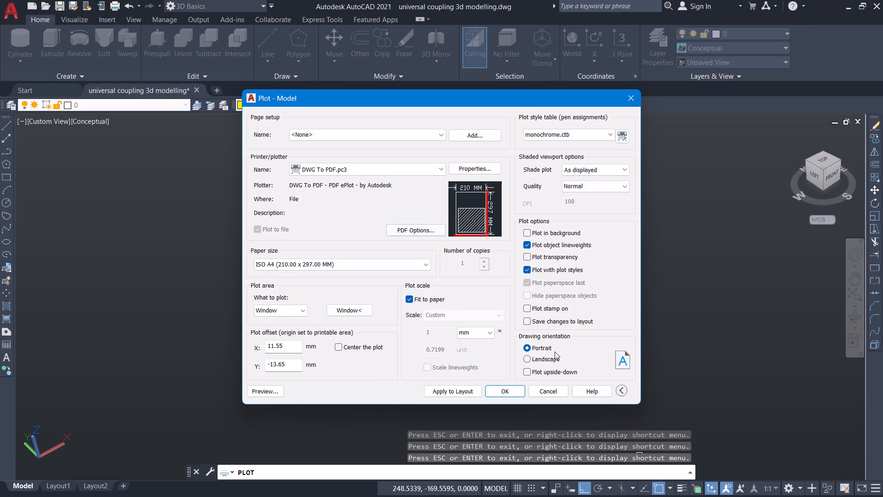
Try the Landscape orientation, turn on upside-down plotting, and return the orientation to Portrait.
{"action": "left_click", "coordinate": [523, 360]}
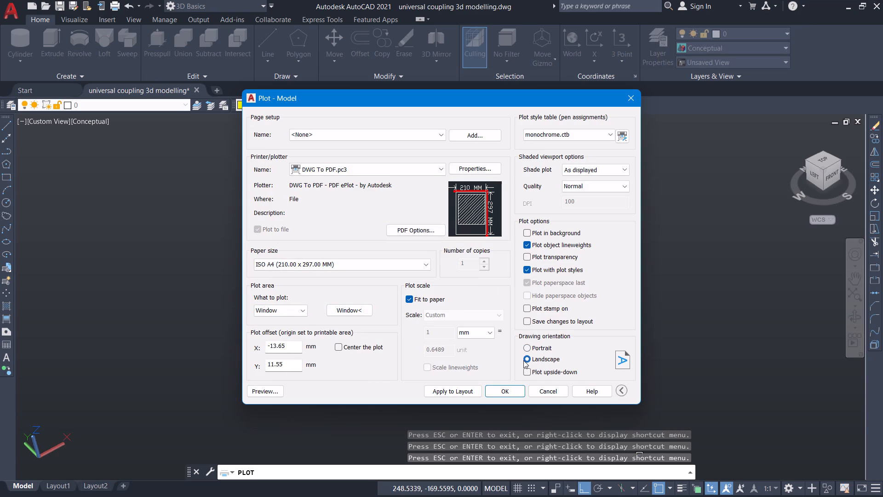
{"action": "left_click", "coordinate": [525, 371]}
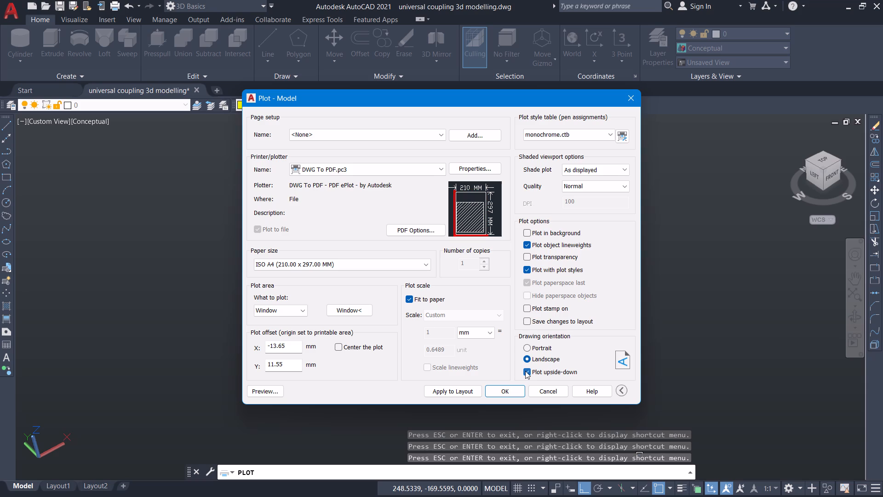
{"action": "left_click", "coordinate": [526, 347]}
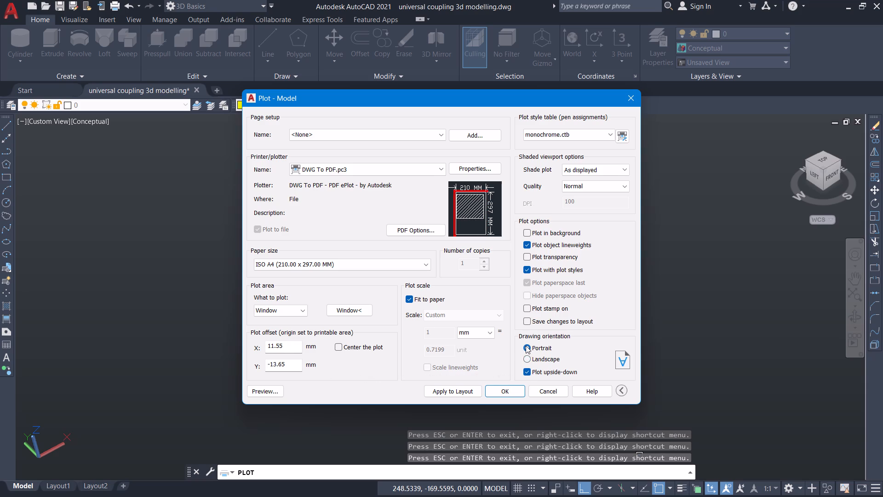
Set the shaded viewport quality to Maximum and assign the Fill Patterns.ctb plot style table to all layouts.
{"action": "left_click", "coordinate": [573, 186]}
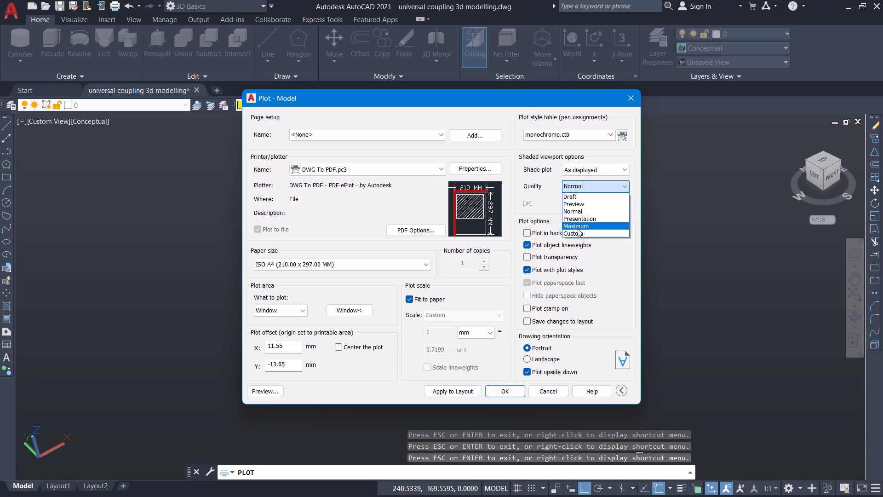
{"action": "left_click", "coordinate": [579, 226]}
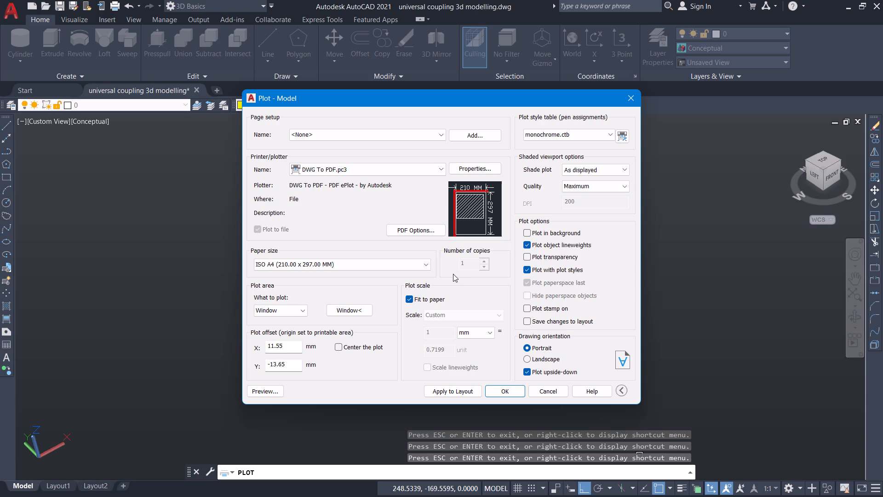
{"action": "left_click", "coordinate": [575, 133]}
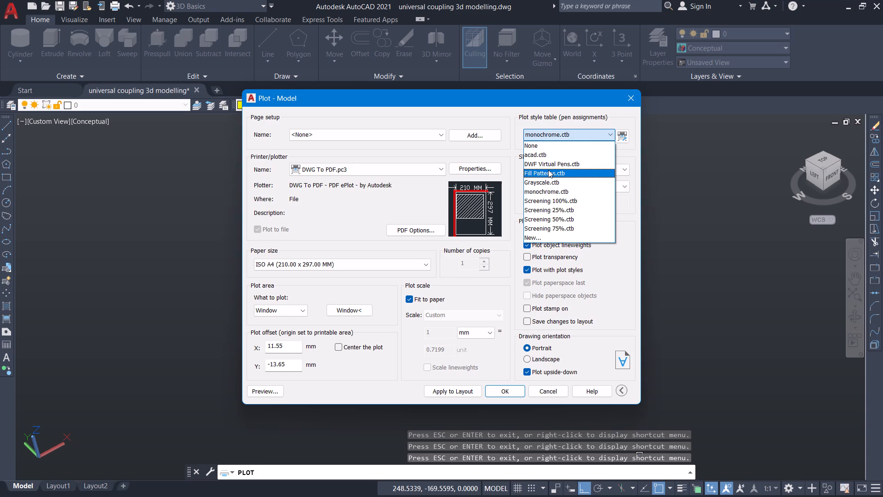
{"action": "left_click", "coordinate": [453, 282]}
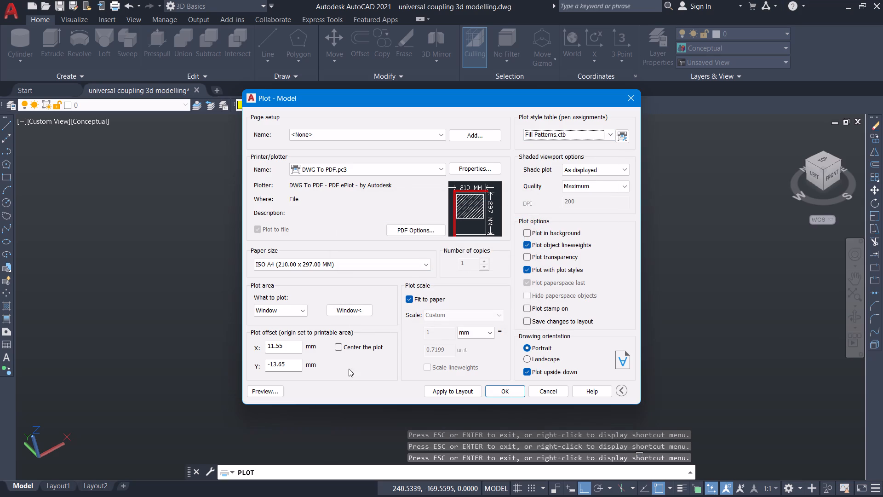
Preview the plot with the new quality and plot style, examine the coupling's edges, and close the preview.
{"action": "left_click", "coordinate": [258, 393]}
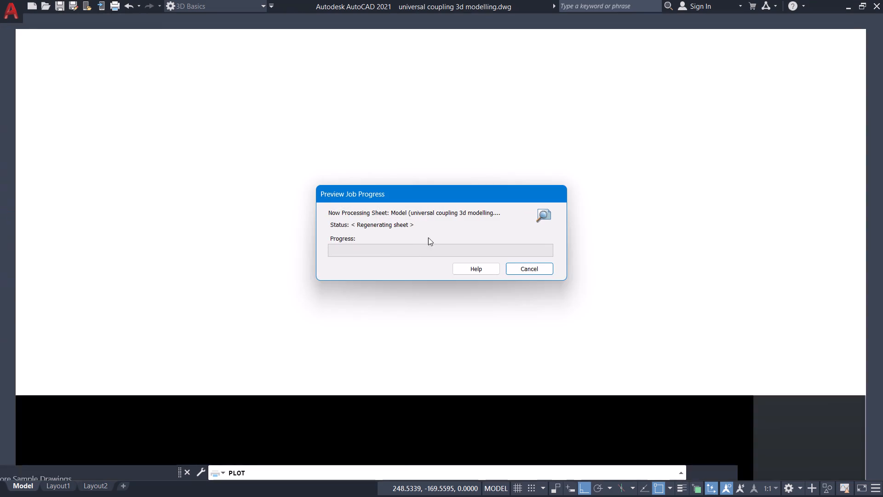
{"action": "scroll", "coordinate": [470, 322], "scroll_direction": "up", "scroll_amount": 2}
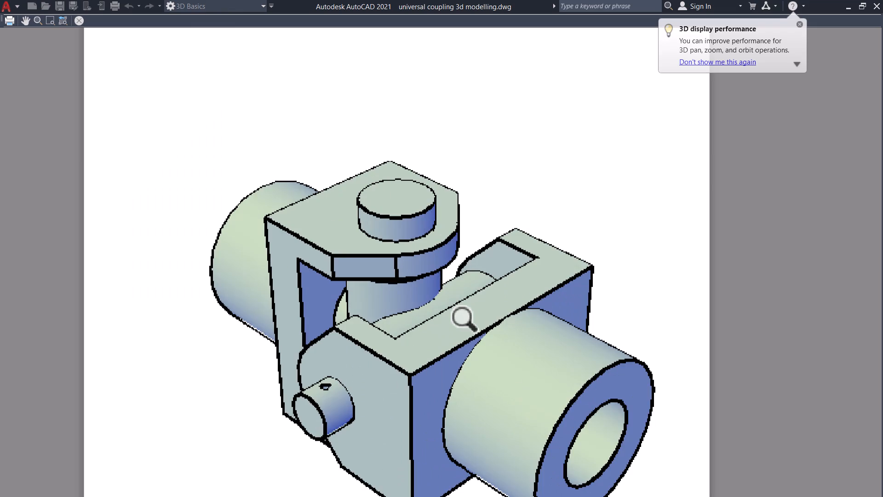
{"action": "scroll", "coordinate": [470, 322], "scroll_direction": "down", "scroll_amount": 2}
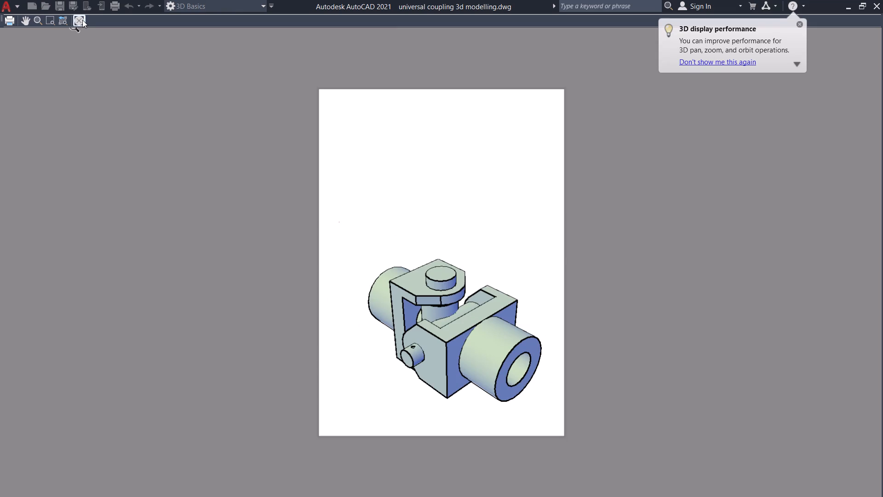
{"action": "left_click", "coordinate": [82, 20]}
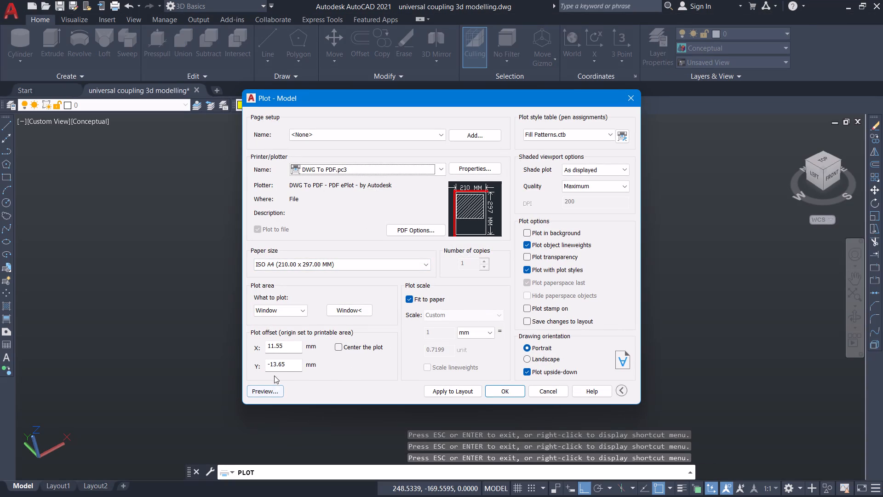
Set the drawing orientation to Landscape with upside-down plotting turned off.
{"action": "left_click", "coordinate": [528, 360]}
{"action": "left_click", "coordinate": [528, 369]}
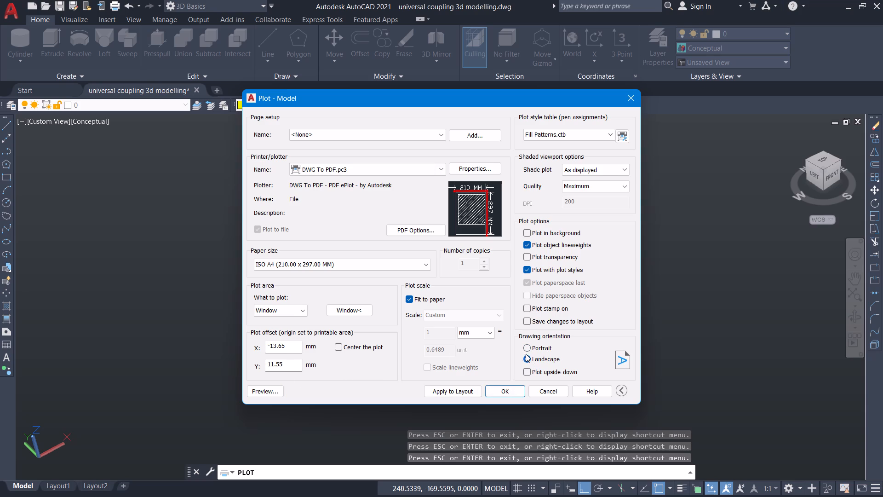
{"action": "left_click", "coordinate": [528, 348]}
{"action": "left_click", "coordinate": [528, 348]}
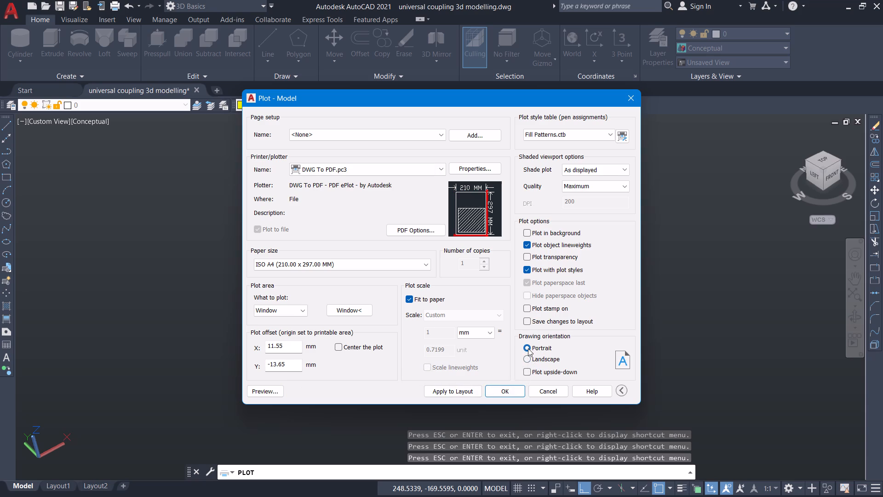
{"action": "left_click", "coordinate": [527, 359]}
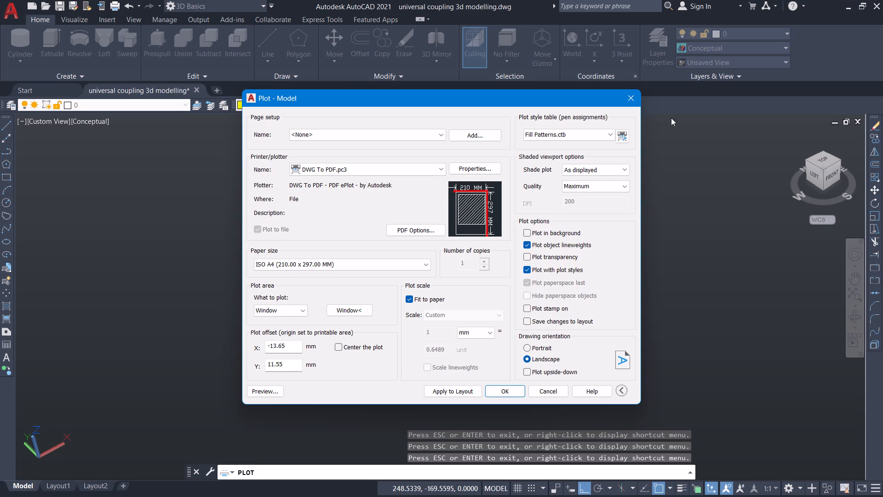
Leave the model plot settings without plotting and switch to the Layout1 sheet.
{"action": "left_click", "coordinate": [628, 99]}
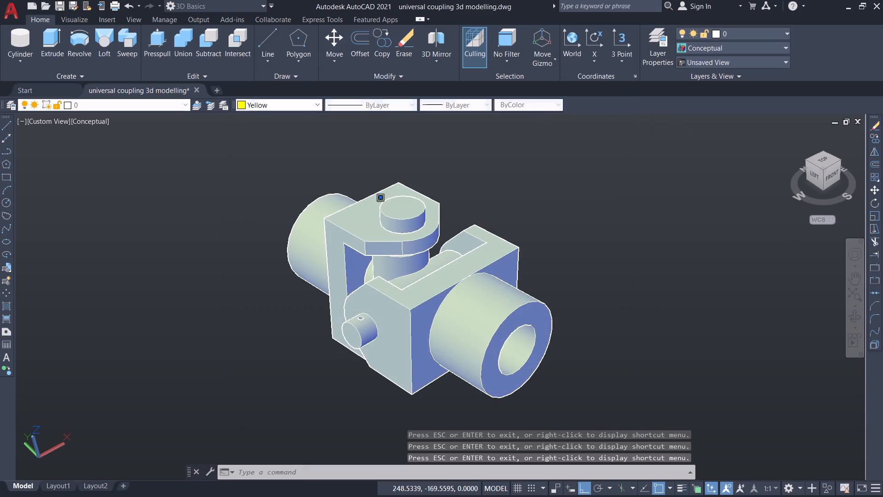
{"action": "left_click", "coordinate": [61, 485]}
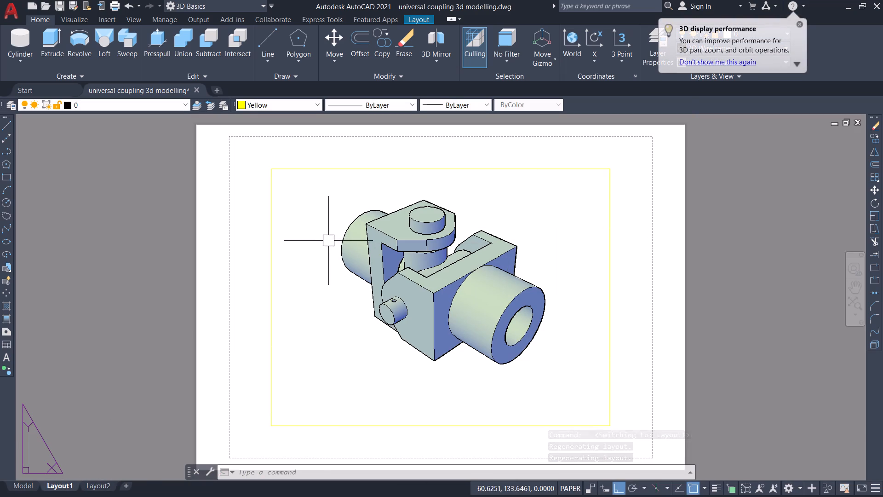
Modify Layout1's page setup to use the DWG To PDF.pc3 plotter and ISO A4 (210.00 x 297.00 MM) paper.
{"action": "right_click", "coordinate": [52, 487]}
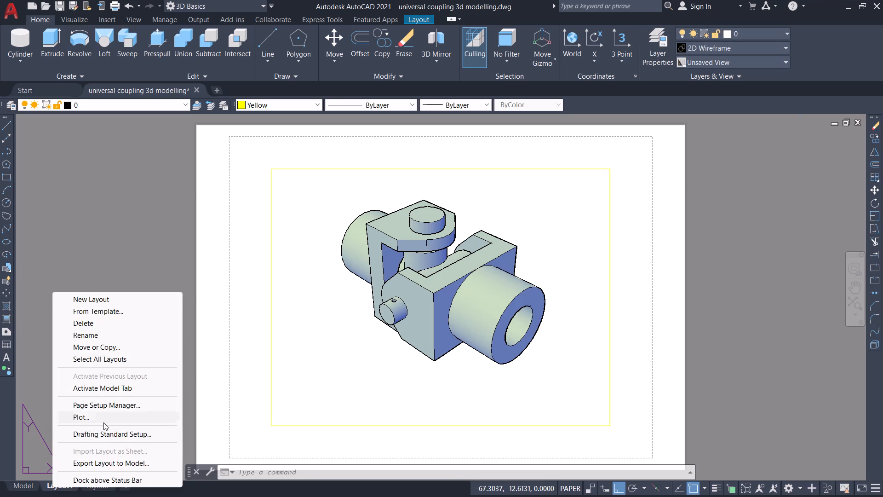
{"action": "left_click", "coordinate": [106, 408]}
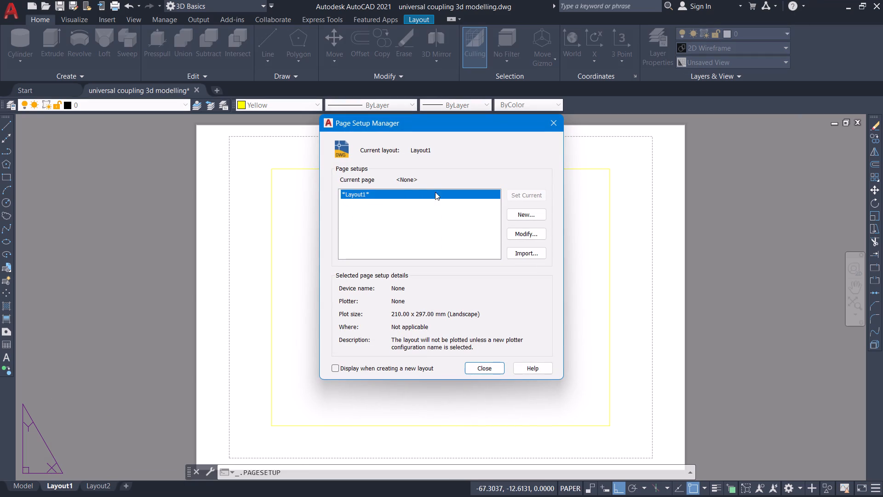
{"action": "left_click", "coordinate": [522, 232]}
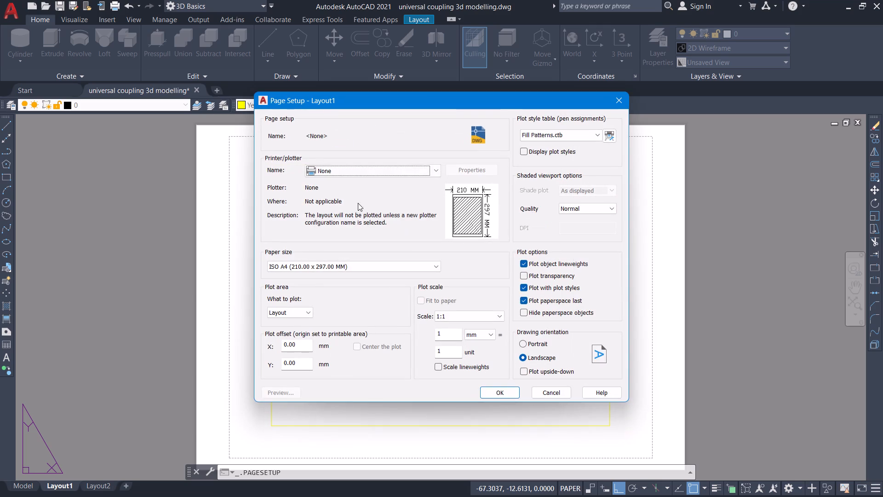
{"action": "left_click", "coordinate": [366, 173]}
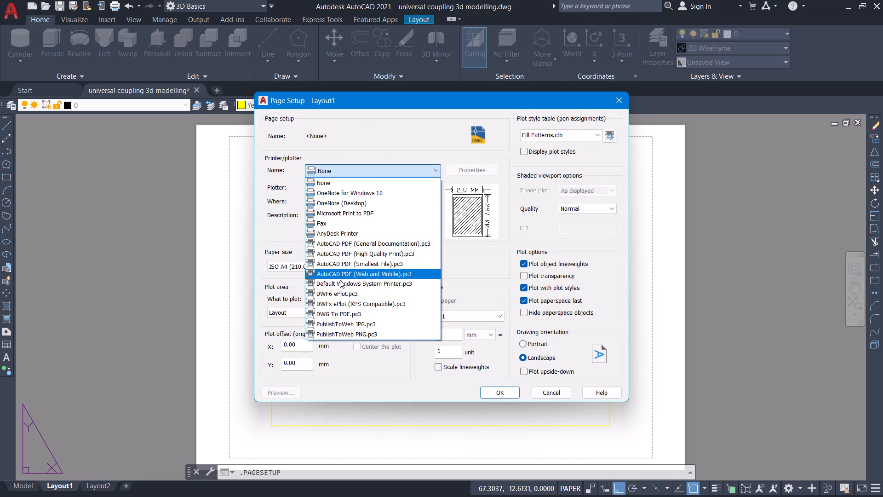
{"action": "left_click", "coordinate": [346, 313]}
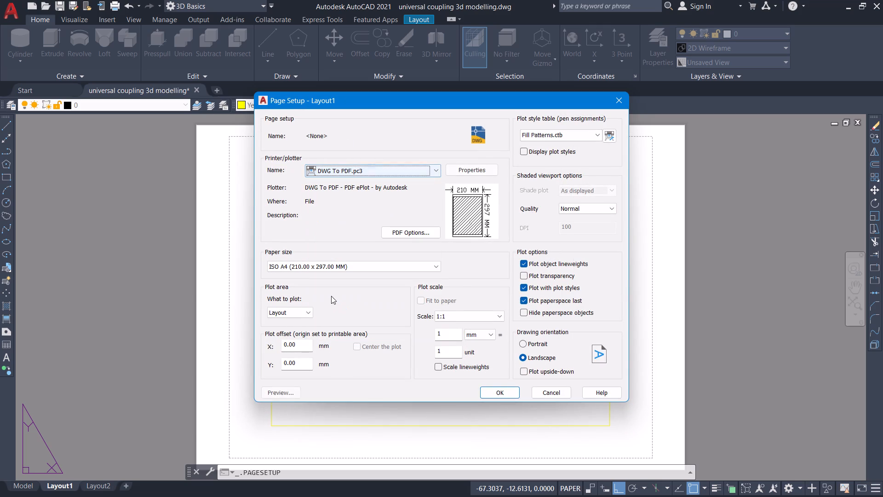
{"action": "left_click", "coordinate": [333, 270]}
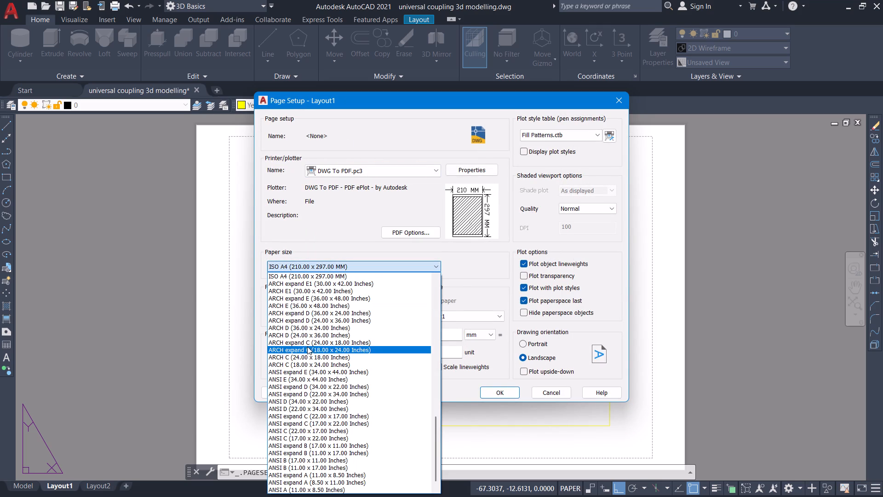
{"action": "scroll", "coordinate": [301, 309], "scroll_direction": "up", "scroll_amount": 2}
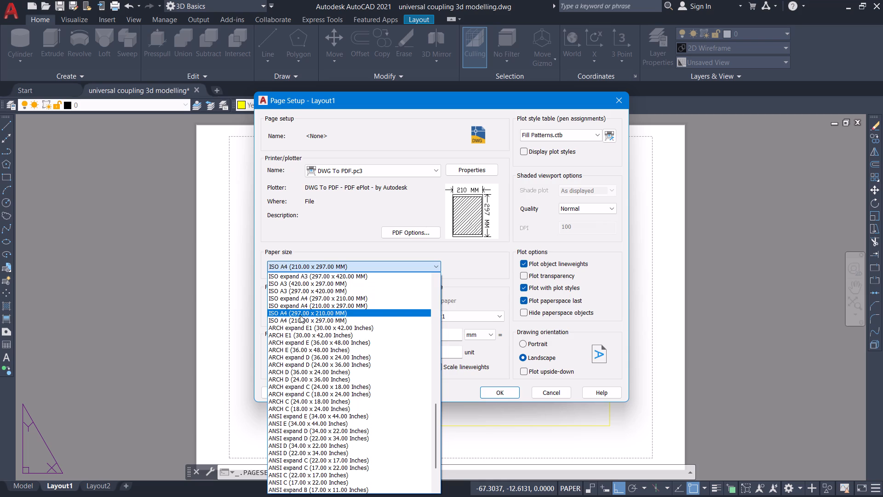
{"action": "left_click", "coordinate": [300, 318]}
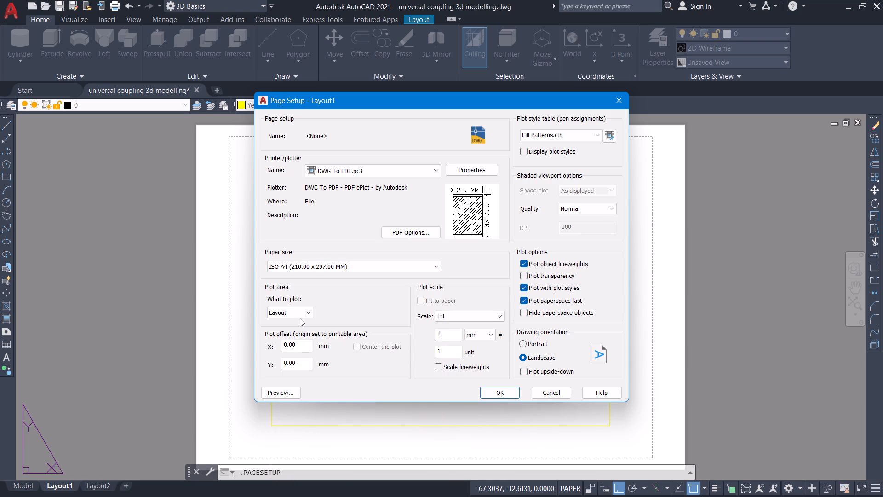
Preview the Layout1 plot, examine the coupling and its viewport frame up close, and close the preview.
{"action": "left_click", "coordinate": [280, 393]}
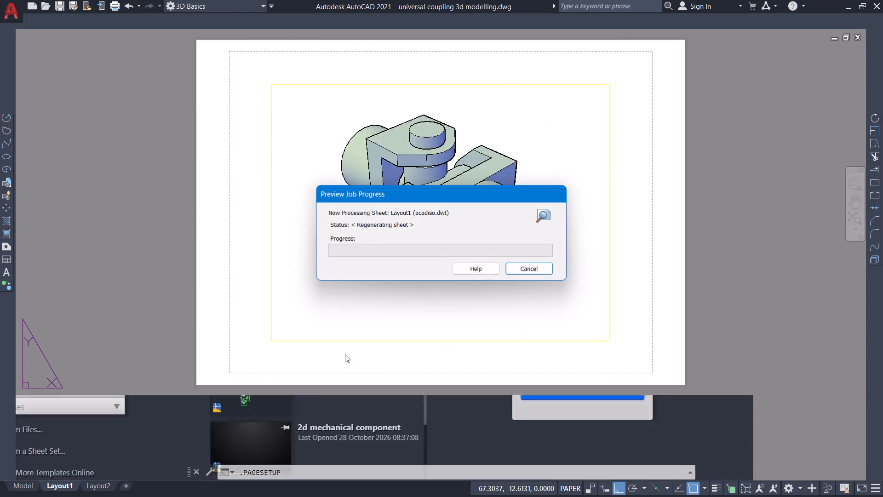
{"action": "scroll", "coordinate": [486, 293], "scroll_direction": "up", "scroll_amount": 1}
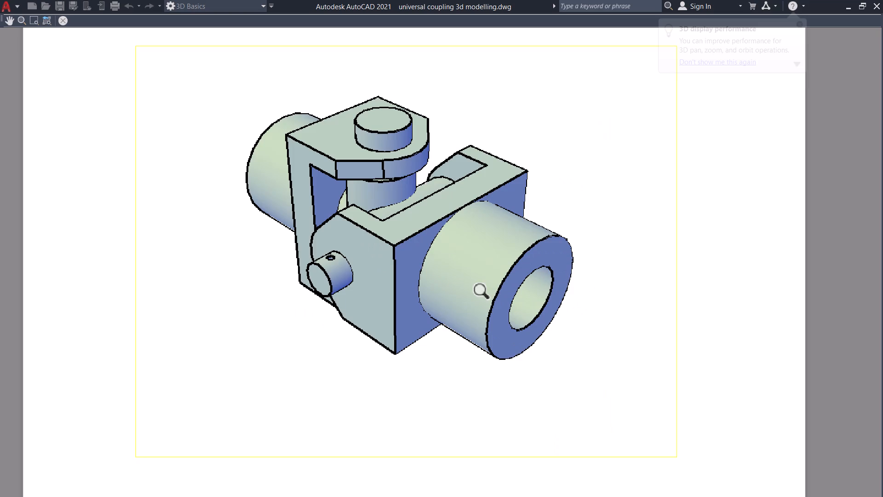
{"action": "scroll", "coordinate": [486, 293], "scroll_direction": "down", "scroll_amount": 1}
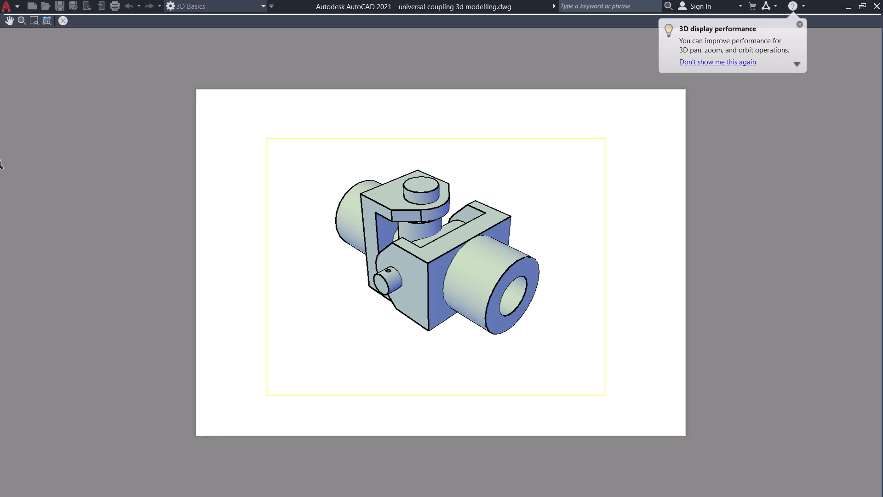
{"action": "left_click", "coordinate": [58, 16]}
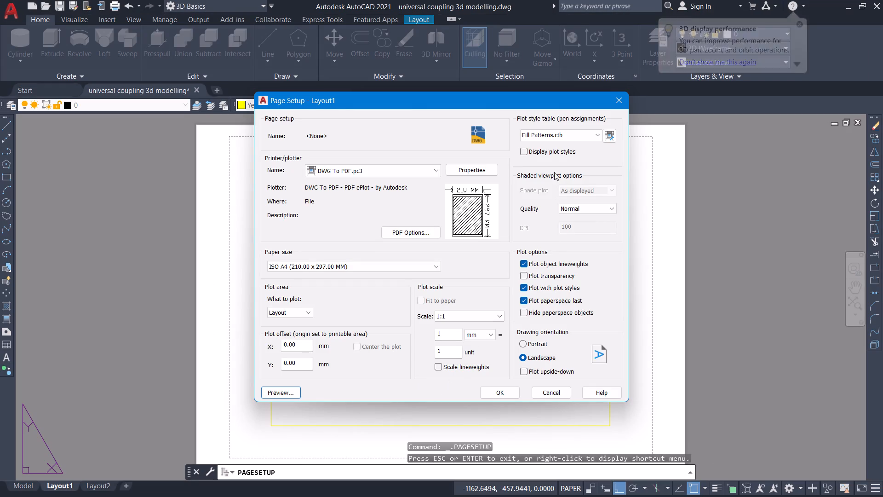
Assign the monochrome.ctb plot style table to Layout1, check it in a preview, and save the page setup.
{"action": "left_click", "coordinate": [561, 136]}
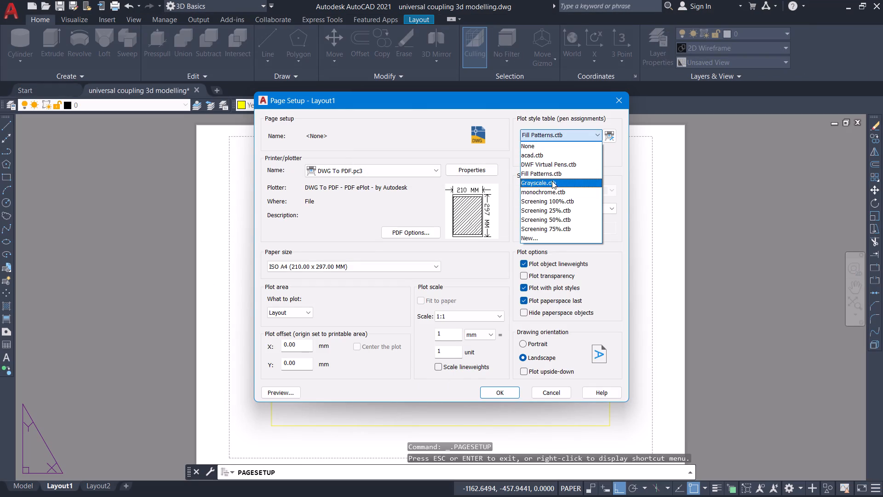
{"action": "left_click", "coordinate": [539, 195]}
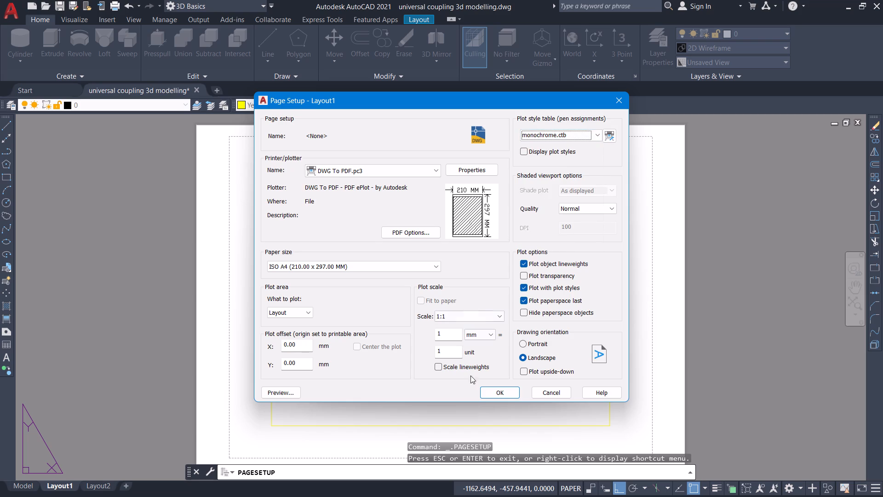
{"action": "left_click", "coordinate": [271, 396]}
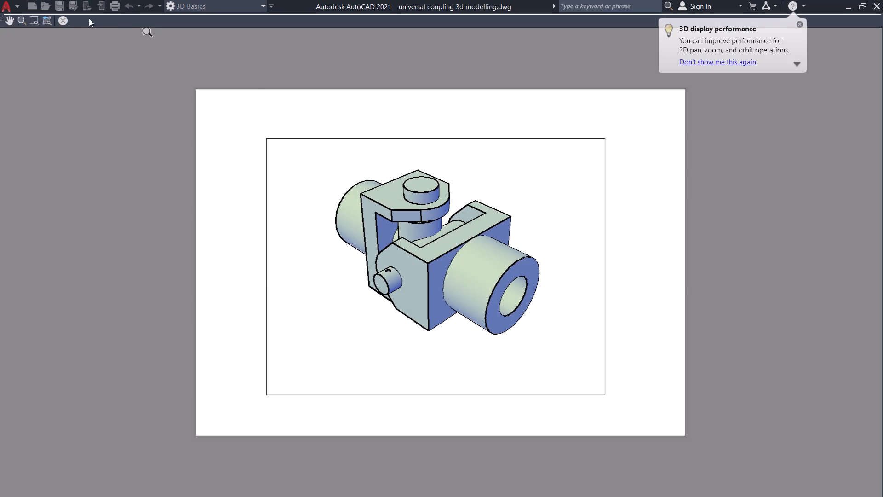
{"action": "left_click", "coordinate": [61, 23]}
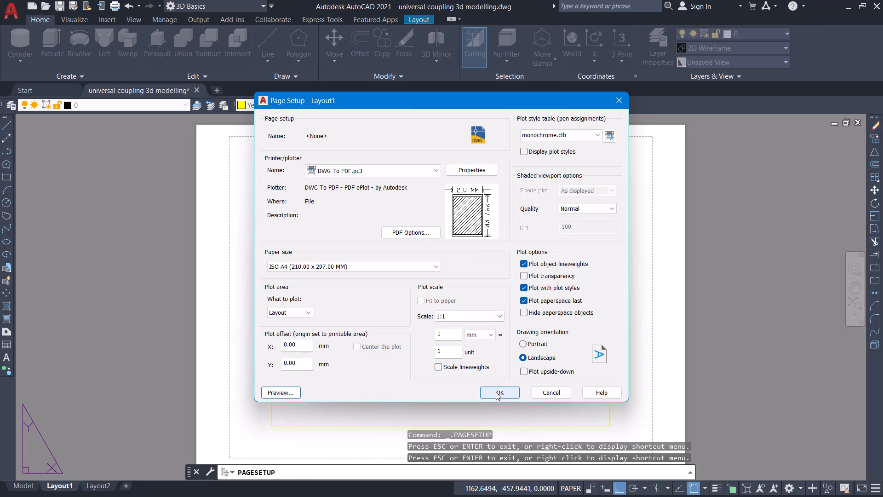
{"action": "left_click", "coordinate": [496, 392]}
{"action": "left_click", "coordinate": [476, 371]}
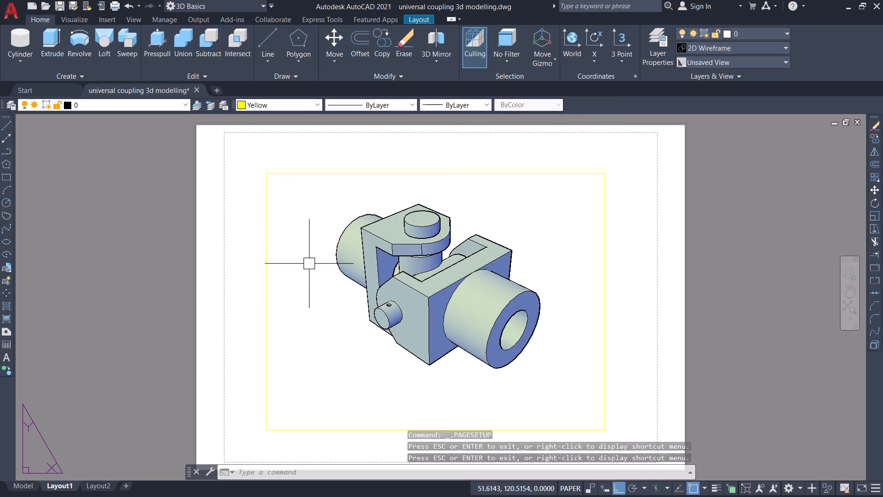
Delete the existing yellow viewport containing the coupling from Layout1.
{"action": "right_click", "coordinate": [64, 486]}
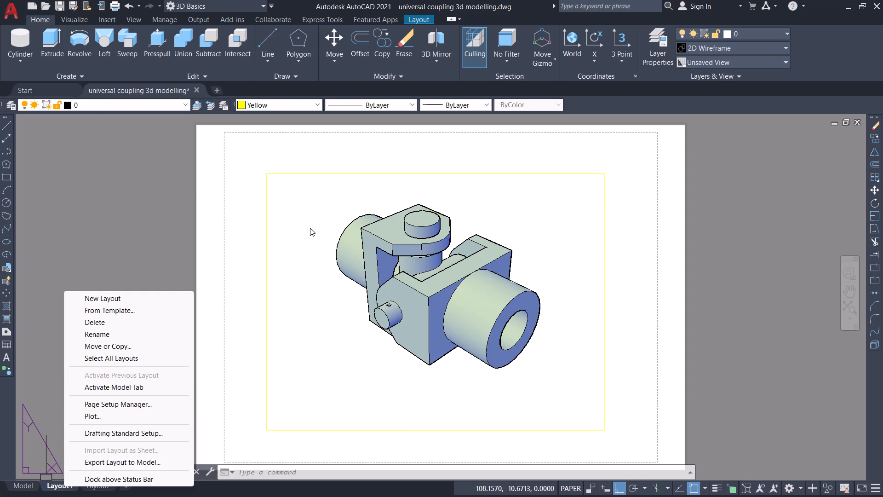
{"action": "left_click", "coordinate": [328, 173]}
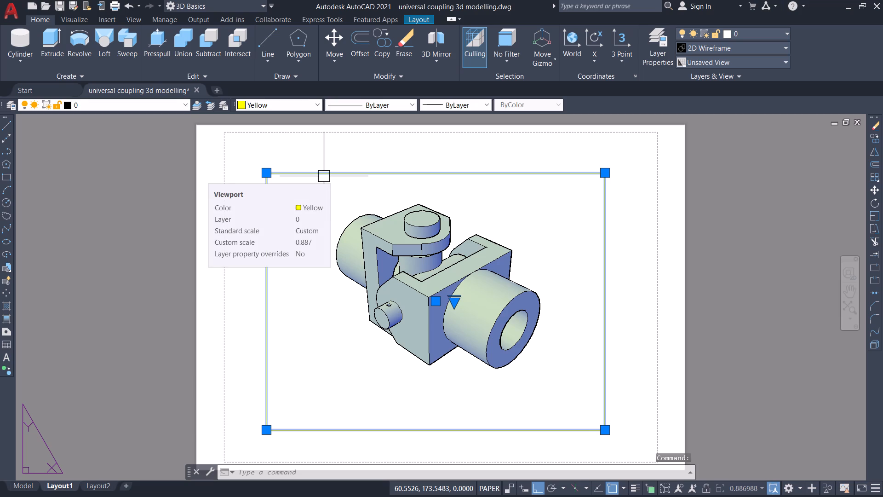
{"action": "key", "text": "Delete"}
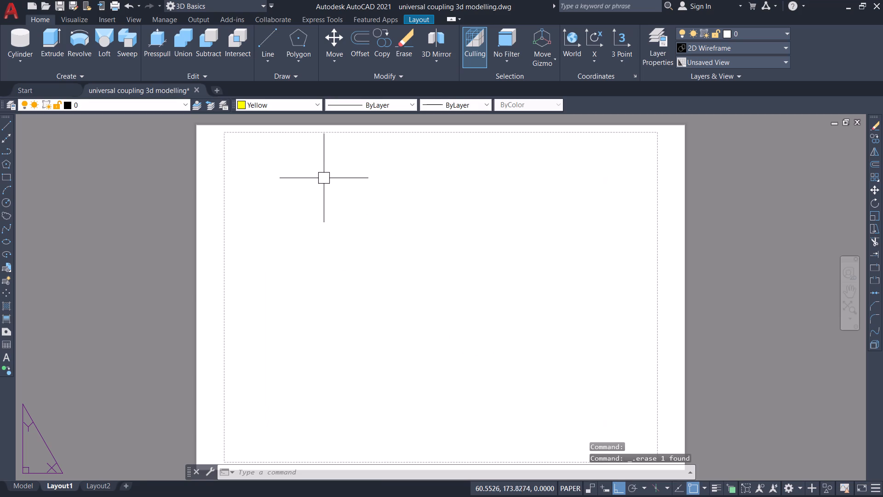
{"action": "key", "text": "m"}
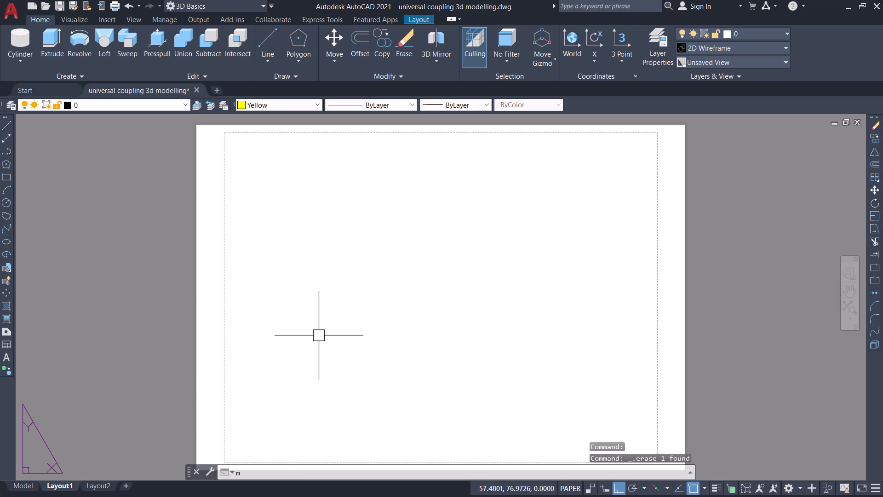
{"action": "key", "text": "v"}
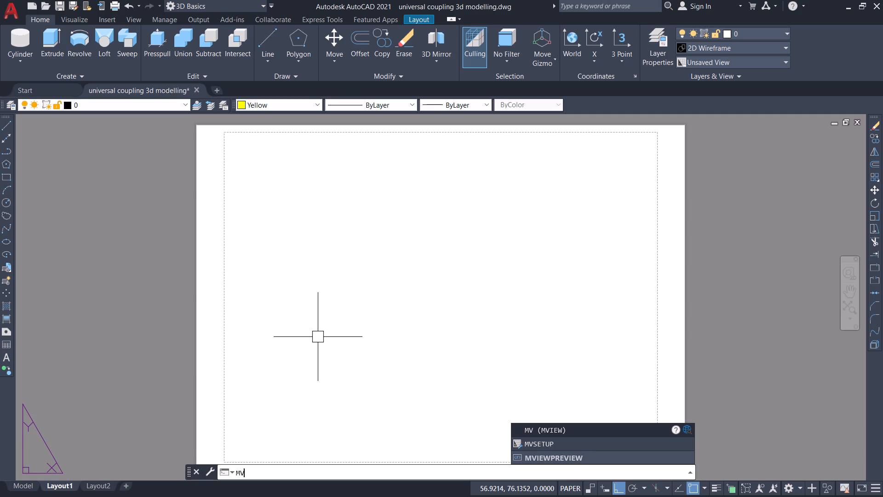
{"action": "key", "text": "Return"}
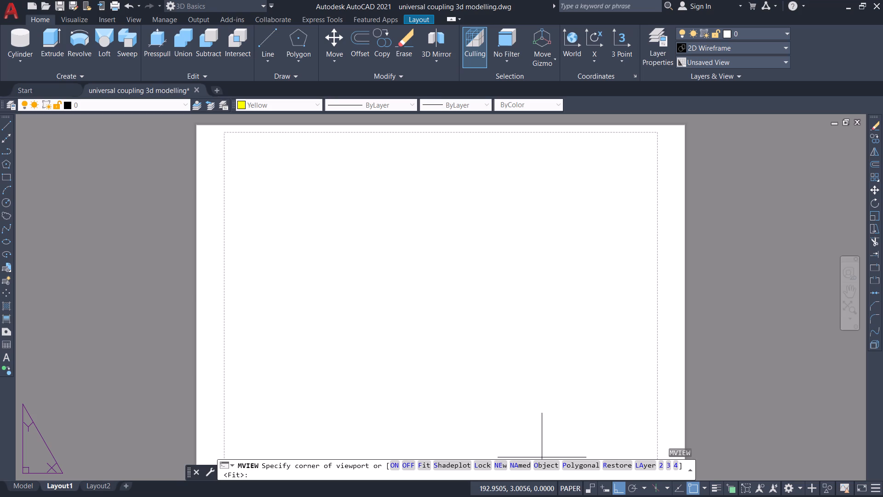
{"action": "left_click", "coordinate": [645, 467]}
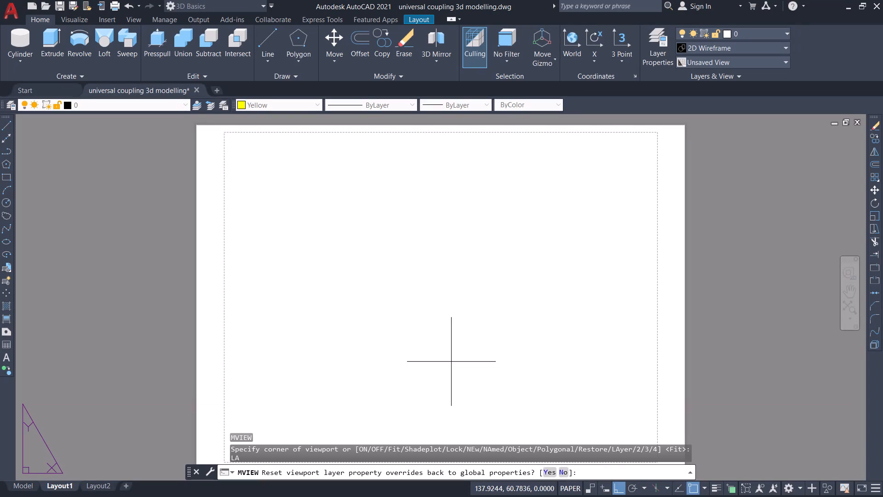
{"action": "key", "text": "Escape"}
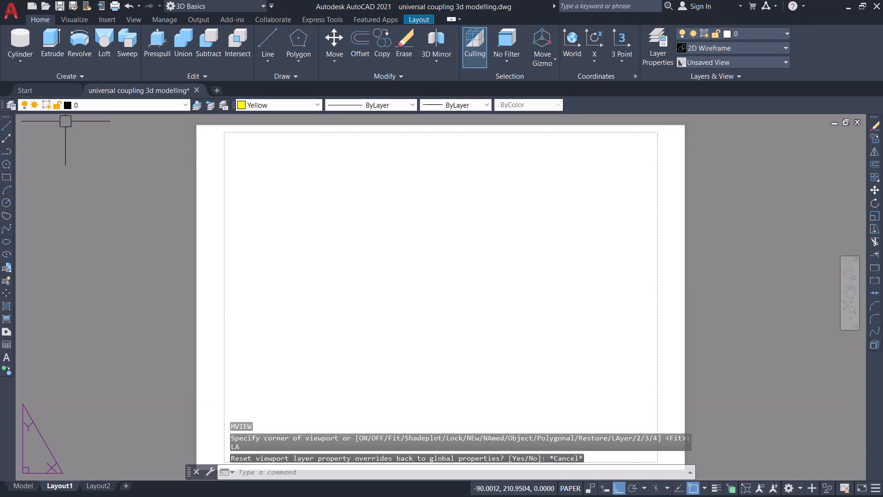
Draw a large rectangle inside Layout1's printable area to frame the sheet.
{"action": "left_click", "coordinate": [7, 175]}
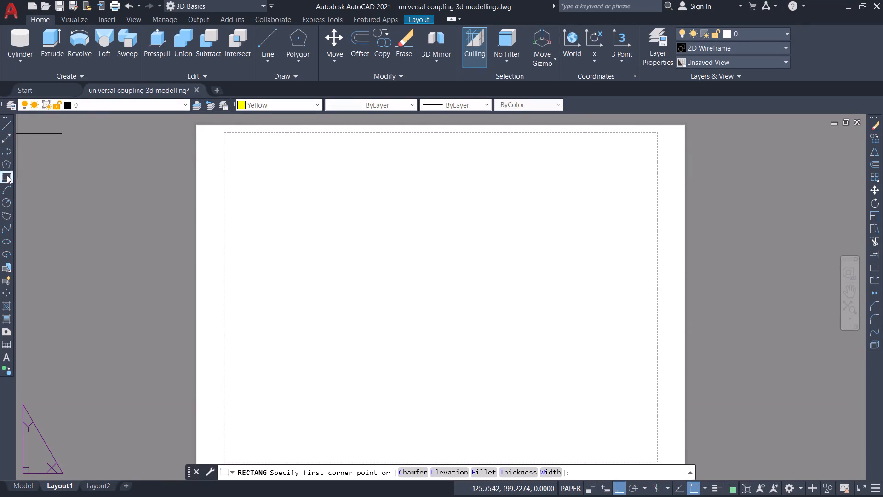
{"action": "left_click", "coordinate": [261, 180]}
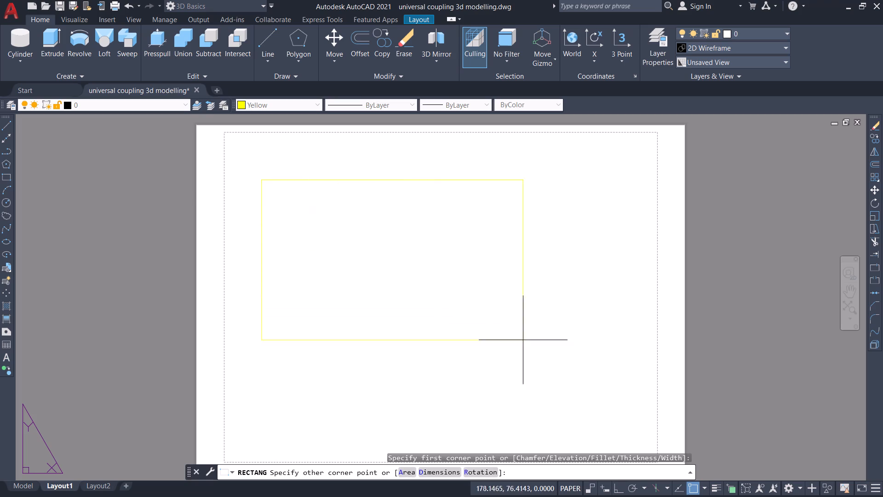
{"action": "left_click", "coordinate": [633, 444]}
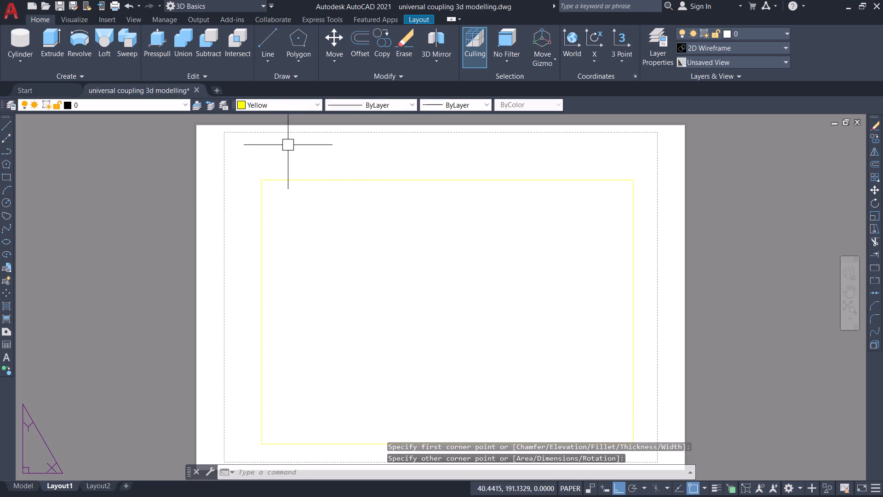
Change the colour of the new rectangle to Color 251 and clear the selection.
{"action": "left_click", "coordinate": [301, 181]}
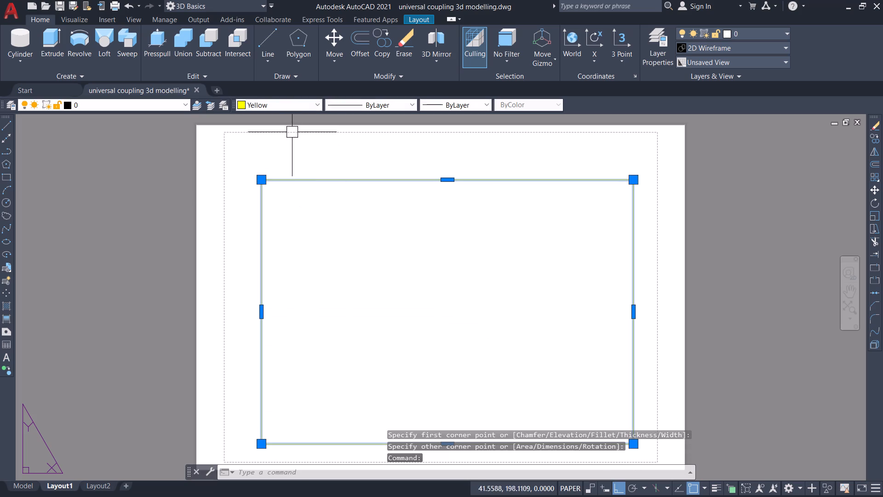
{"action": "left_click", "coordinate": [291, 108]}
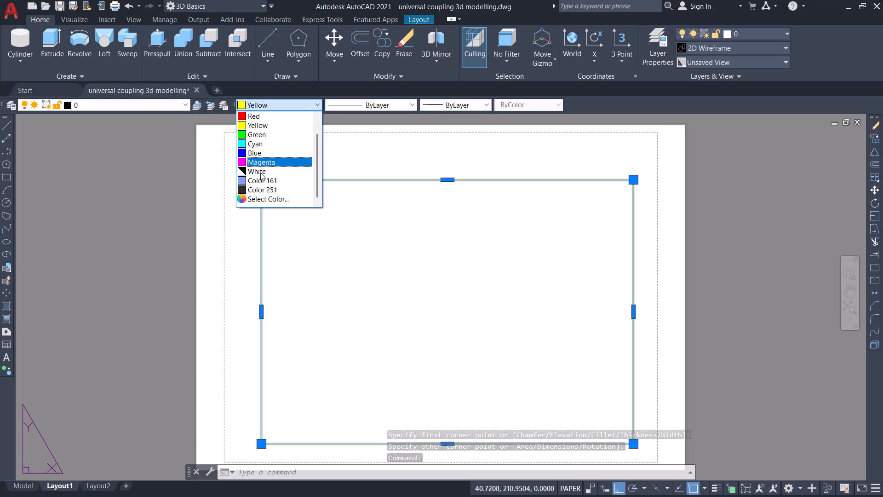
{"action": "left_click", "coordinate": [261, 188]}
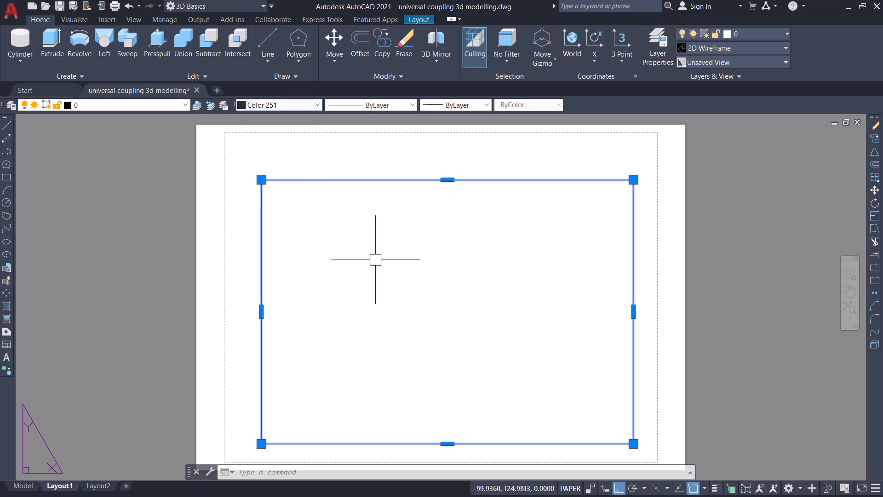
{"action": "key", "text": "Escape"}
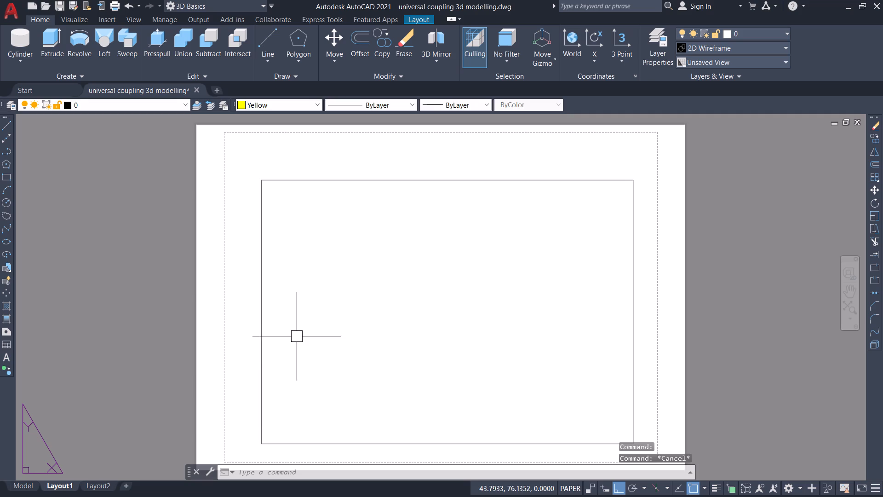
Convert the large rectangle on Layout1 into a viewport using MVIEW with the Object option.
{"action": "type", "text": "mv"}
{"action": "key", "text": "Return"}
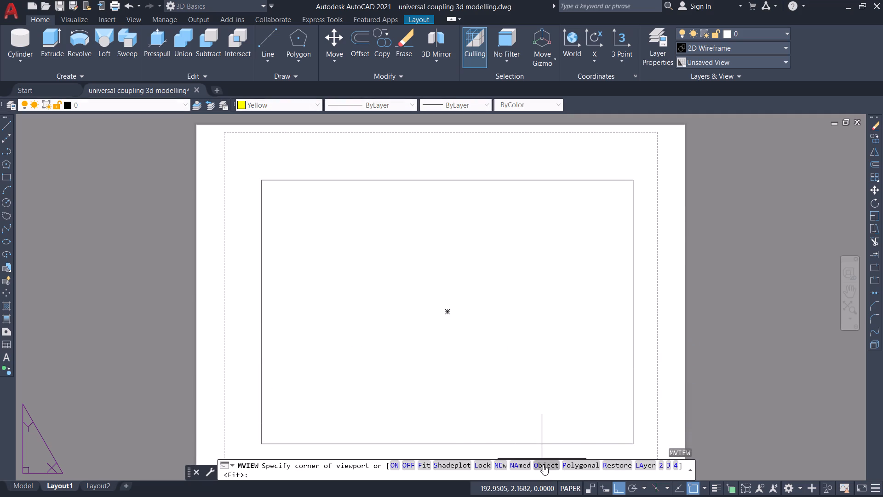
{"action": "left_click", "coordinate": [543, 465]}
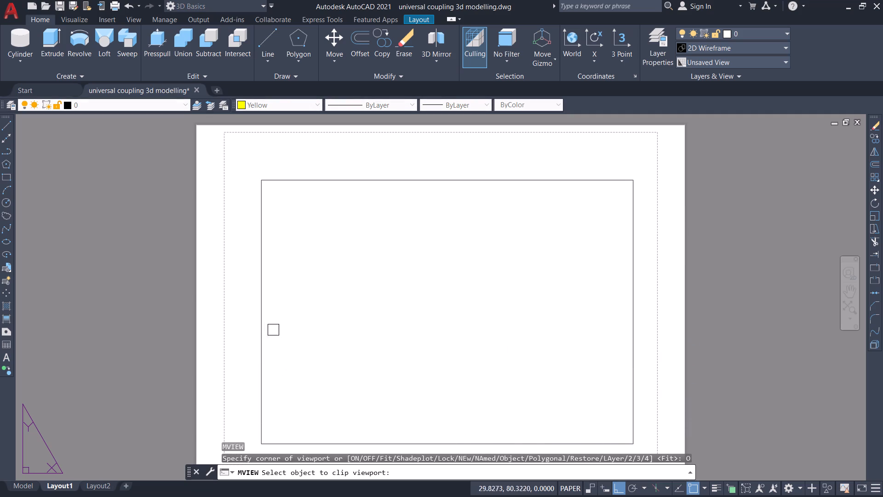
{"action": "left_click", "coordinate": [264, 327]}
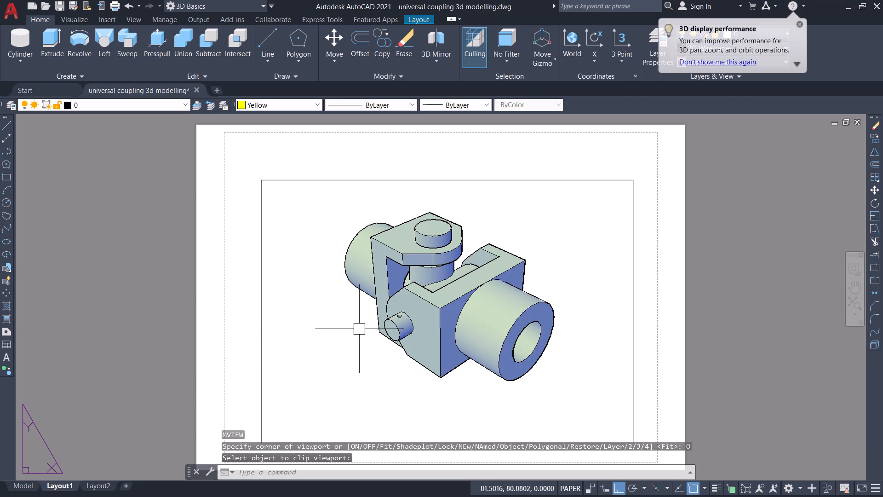
Activate model space inside the new rectangular viewport and enlarge the coupling in it.
{"action": "scroll", "coordinate": [463, 301], "scroll_direction": "down", "scroll_amount": 1}
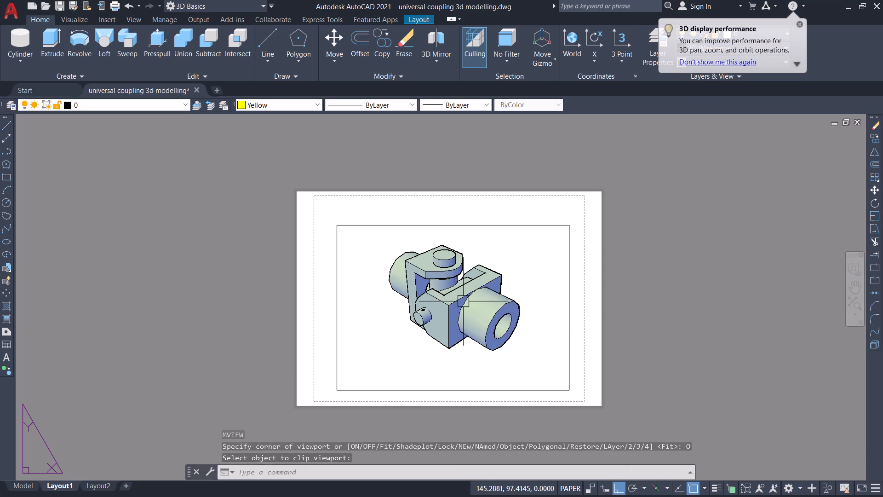
{"action": "scroll", "coordinate": [463, 301], "scroll_direction": "up", "scroll_amount": 2}
{"action": "scroll", "coordinate": [463, 301], "scroll_direction": "down", "scroll_amount": 2}
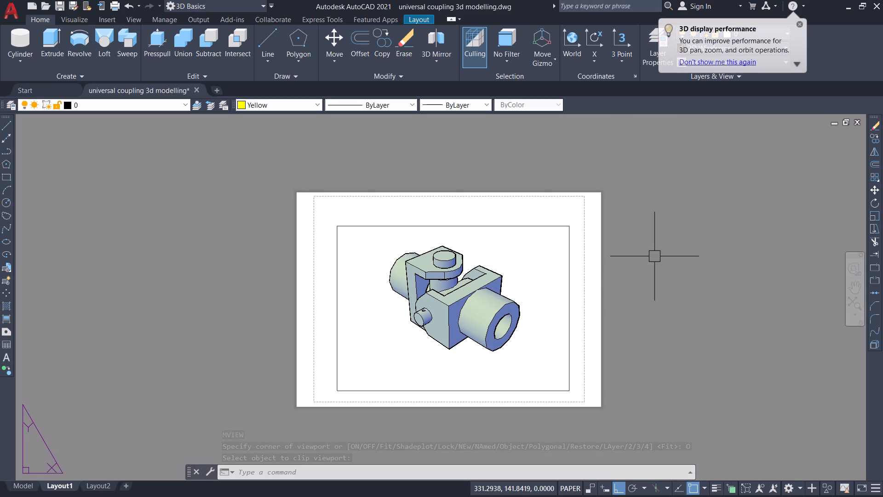
{"action": "scroll", "coordinate": [457, 315], "scroll_direction": "up", "scroll_amount": 1}
{"action": "left_click", "coordinate": [459, 313]}
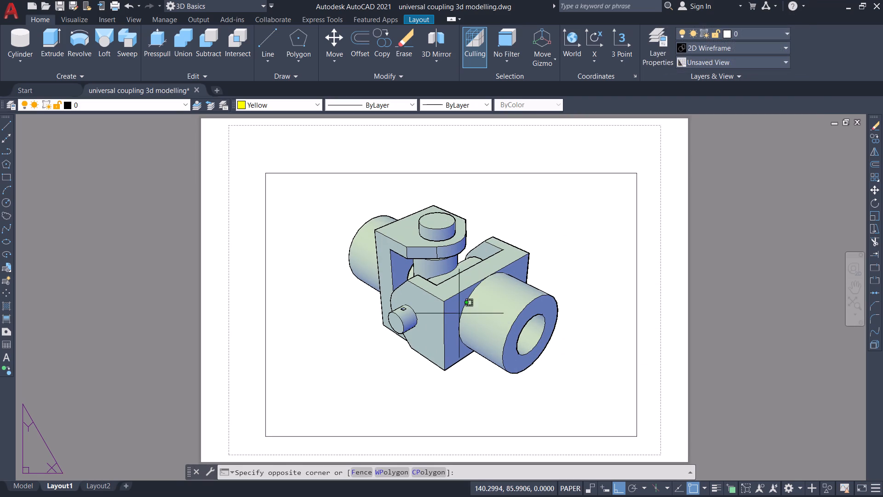
{"action": "scroll", "coordinate": [475, 313], "scroll_direction": "up", "scroll_amount": 1}
{"action": "scroll", "coordinate": [476, 312], "scroll_direction": "down", "scroll_amount": 1}
{"action": "double_click", "coordinate": [570, 269]}
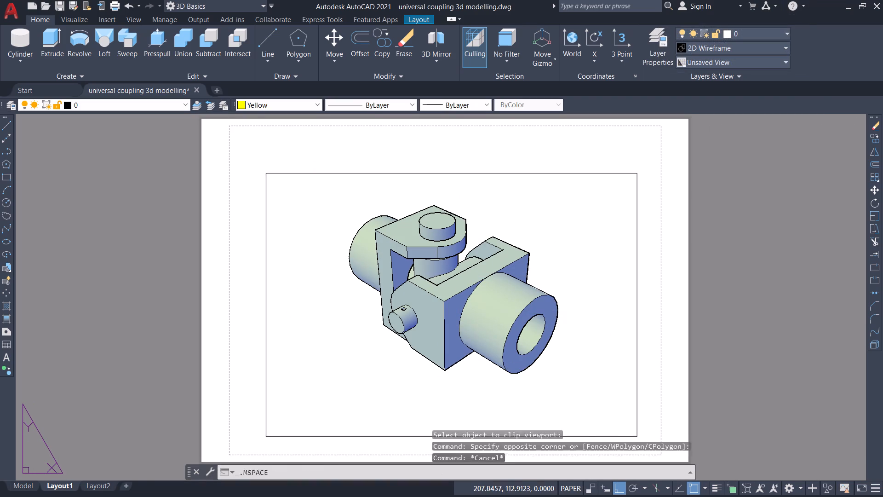
{"action": "scroll", "coordinate": [566, 270], "scroll_direction": "up", "scroll_amount": 1}
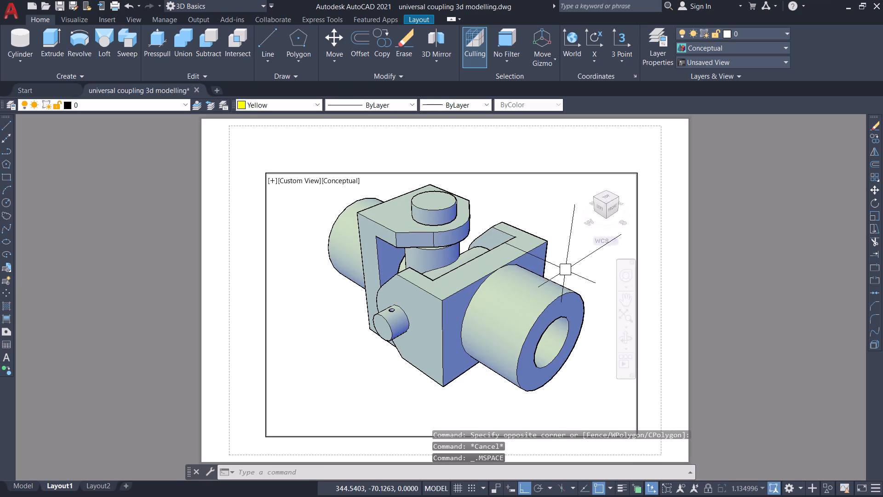
Turn the coupling in the viewport through the Left, Bottom and Right views to the Back view.
{"action": "left_click", "coordinate": [598, 207]}
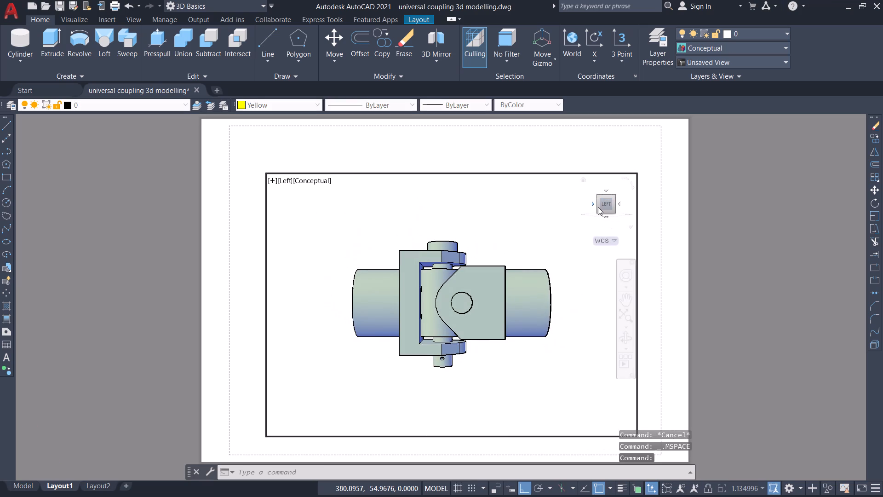
{"action": "left_click", "coordinate": [606, 215]}
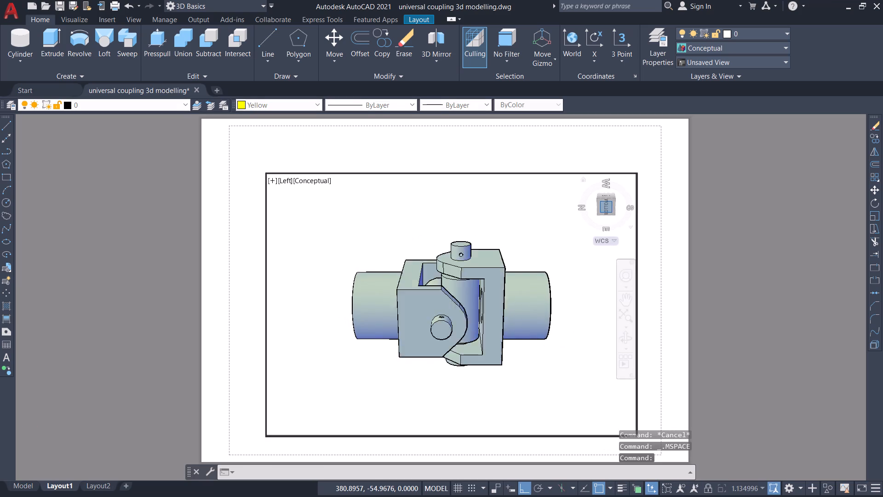
{"action": "left_click", "coordinate": [606, 215]}
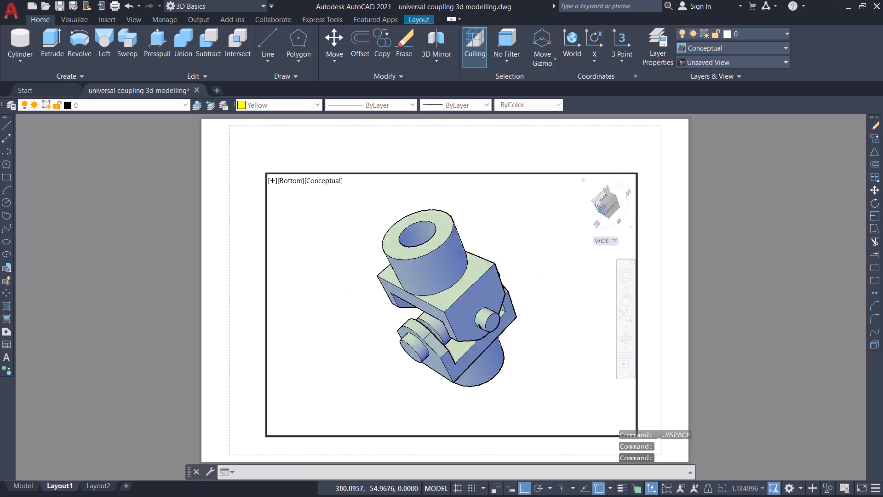
{"action": "left_click", "coordinate": [617, 205]}
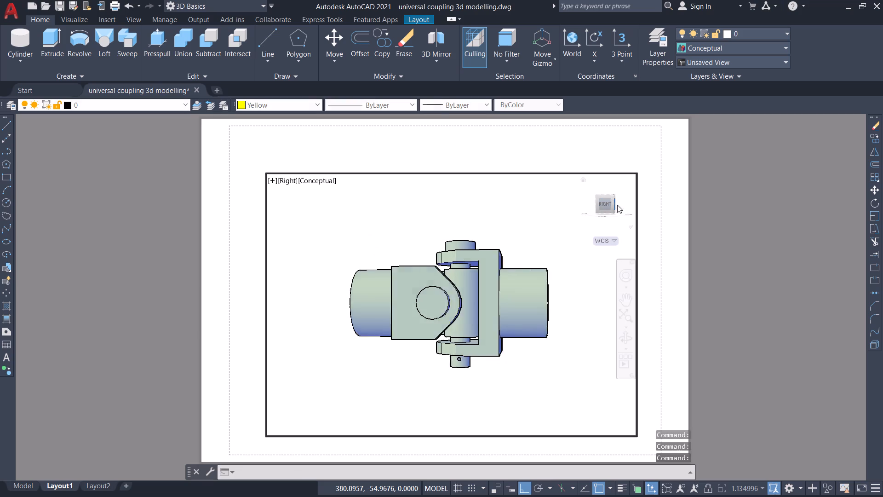
{"action": "left_click", "coordinate": [605, 207]}
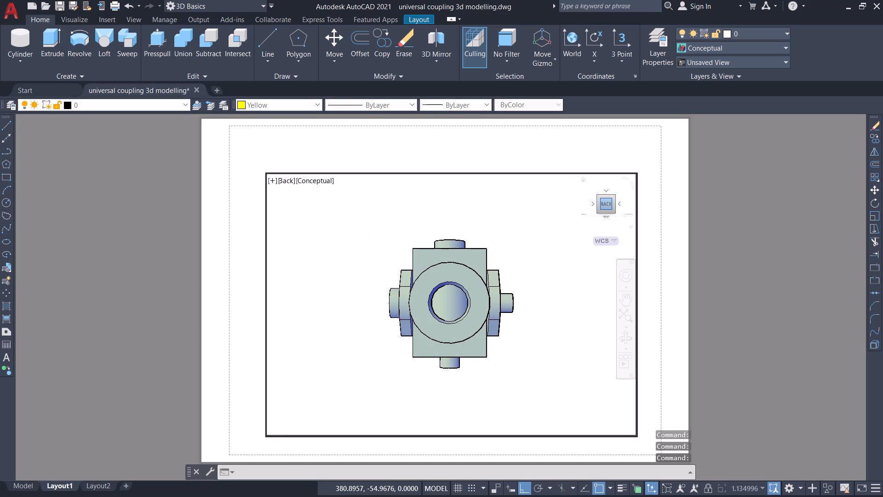
{"action": "left_click", "coordinate": [607, 242]}
{"action": "left_click", "coordinate": [576, 299]}
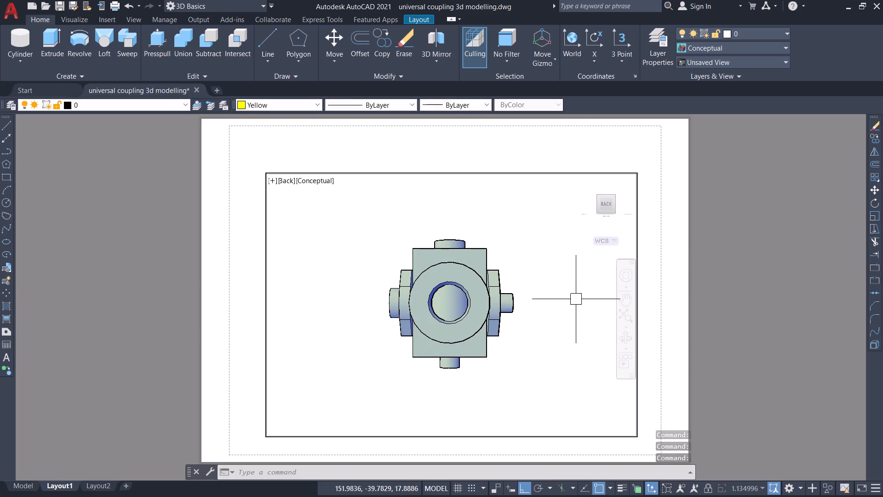
Orbit the coupling from the Back view to an angled custom view, then centre and enlarge it to fill the viewport.
{"action": "scroll", "coordinate": [545, 304], "scroll_direction": "down", "scroll_amount": 1}
{"action": "middle_click_drag", "start_coordinate": [545, 304], "coordinate": [495, 320]}
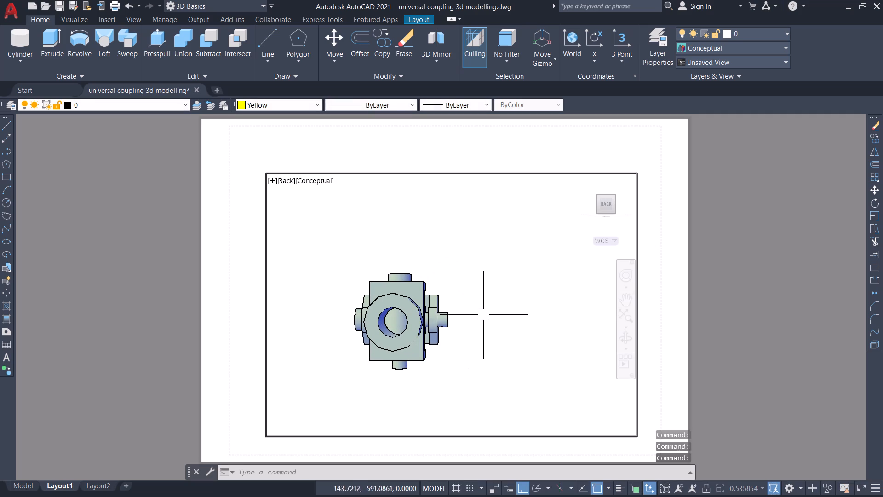
{"action": "middle_click_drag", "start_coordinate": [485, 312], "coordinate": [599, 334], "text": "shift"}
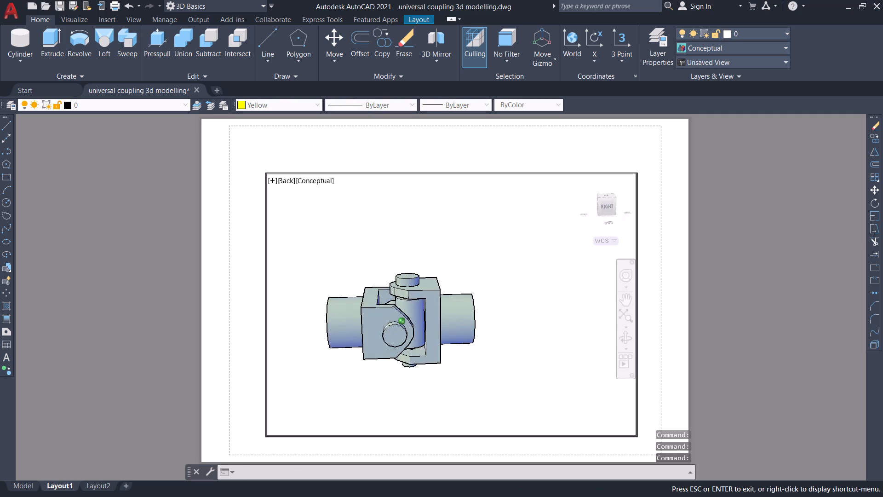
{"action": "middle_click_drag", "start_coordinate": [599, 334], "coordinate": [613, 342], "text": "shift"}
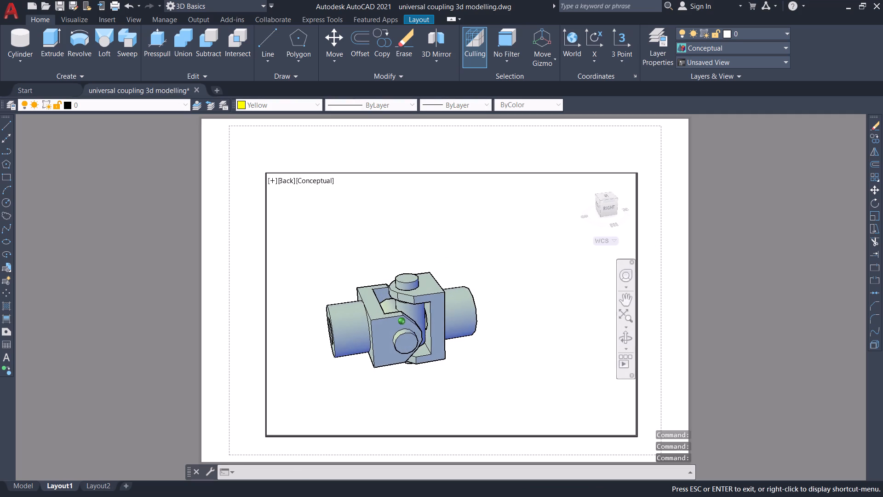
{"action": "middle_click_drag", "start_coordinate": [613, 342], "coordinate": [613, 342], "text": "shift"}
{"action": "scroll", "coordinate": [425, 334], "scroll_direction": "up", "scroll_amount": 1}
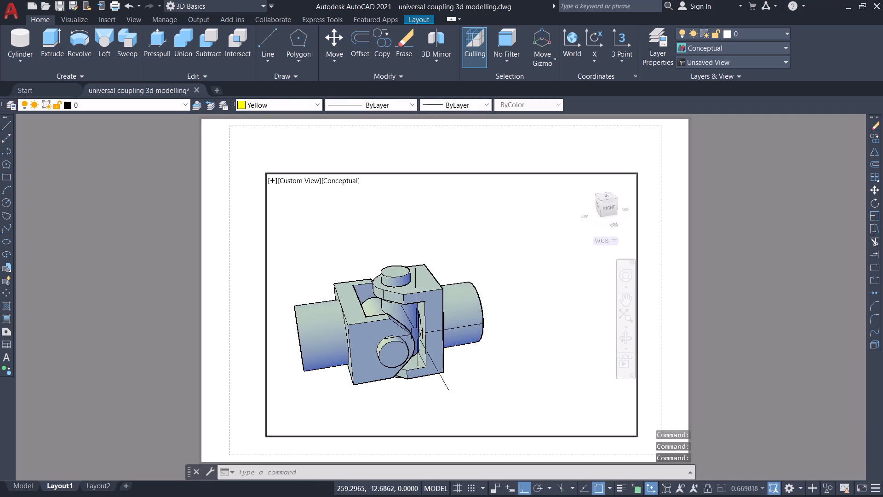
{"action": "scroll", "coordinate": [392, 333], "scroll_direction": "down", "scroll_amount": 1}
{"action": "scroll", "coordinate": [392, 333], "scroll_direction": "up", "scroll_amount": 1}
{"action": "middle_click_drag", "start_coordinate": [394, 333], "coordinate": [459, 321]}
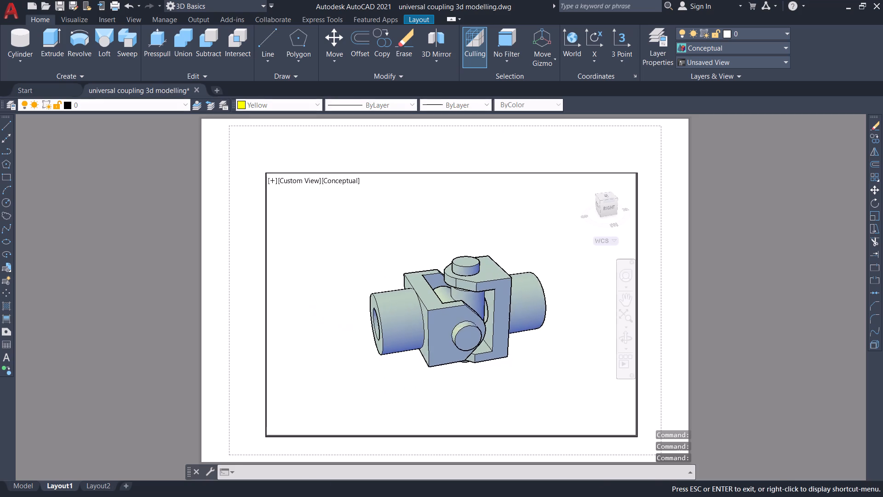
{"action": "scroll", "coordinate": [459, 320], "scroll_direction": "up", "scroll_amount": 1}
{"action": "middle_click_drag", "start_coordinate": [514, 328], "coordinate": [513, 328]}
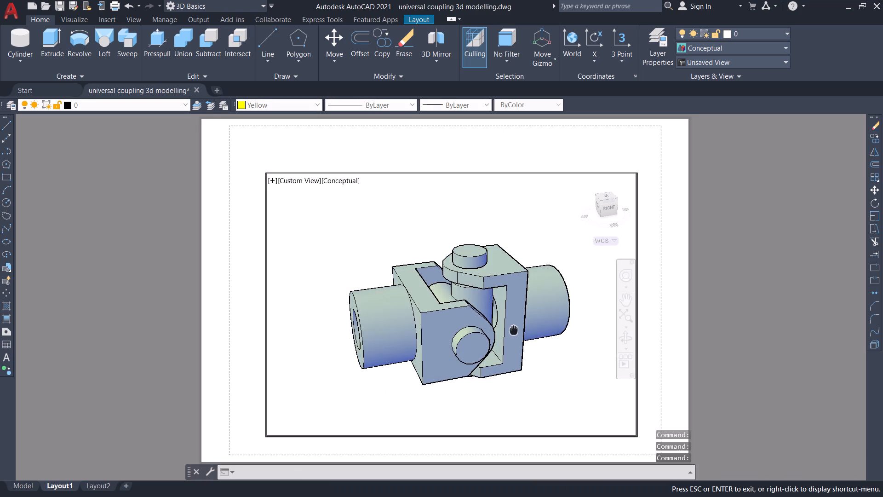
{"action": "middle_click_drag", "start_coordinate": [513, 328], "coordinate": [504, 321]}
{"action": "scroll", "coordinate": [483, 316], "scroll_direction": "up", "scroll_amount": 1}
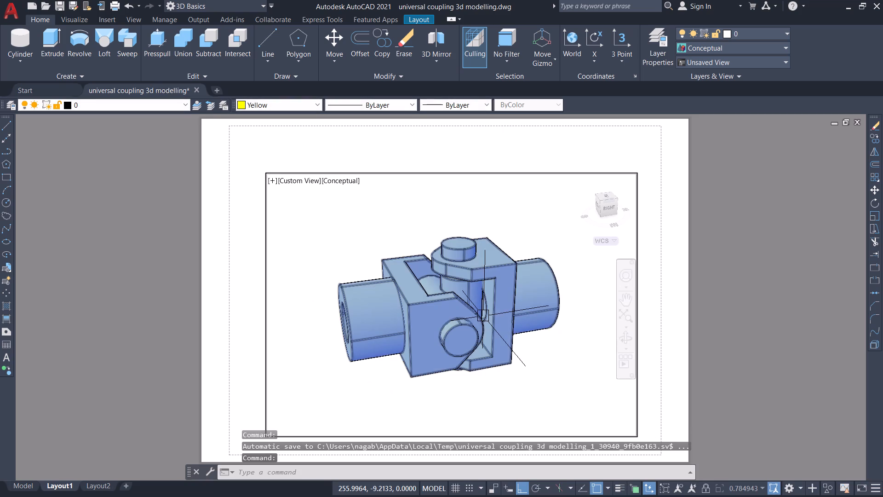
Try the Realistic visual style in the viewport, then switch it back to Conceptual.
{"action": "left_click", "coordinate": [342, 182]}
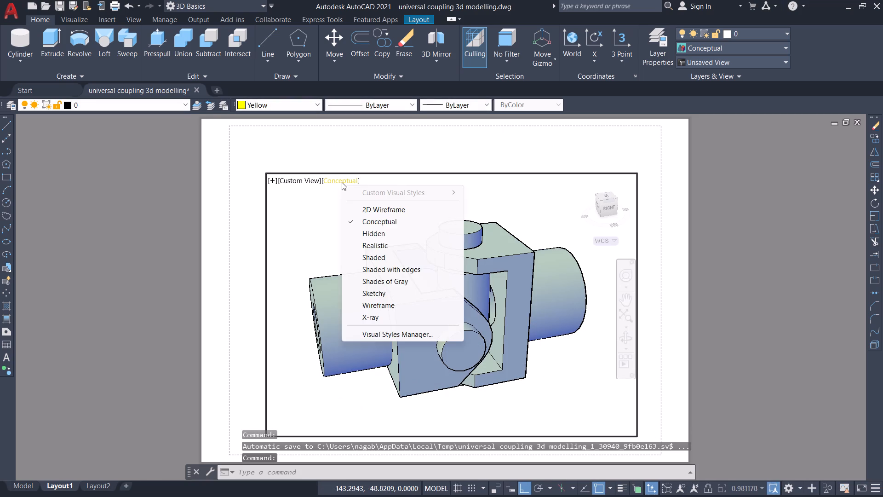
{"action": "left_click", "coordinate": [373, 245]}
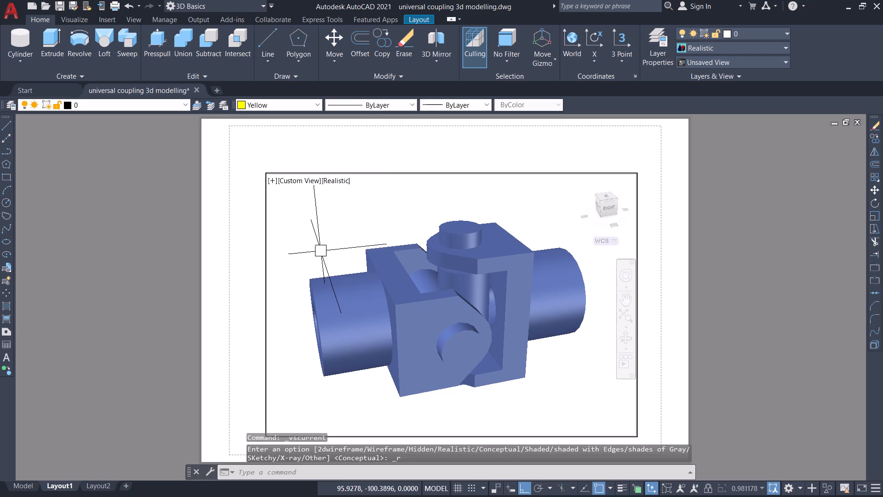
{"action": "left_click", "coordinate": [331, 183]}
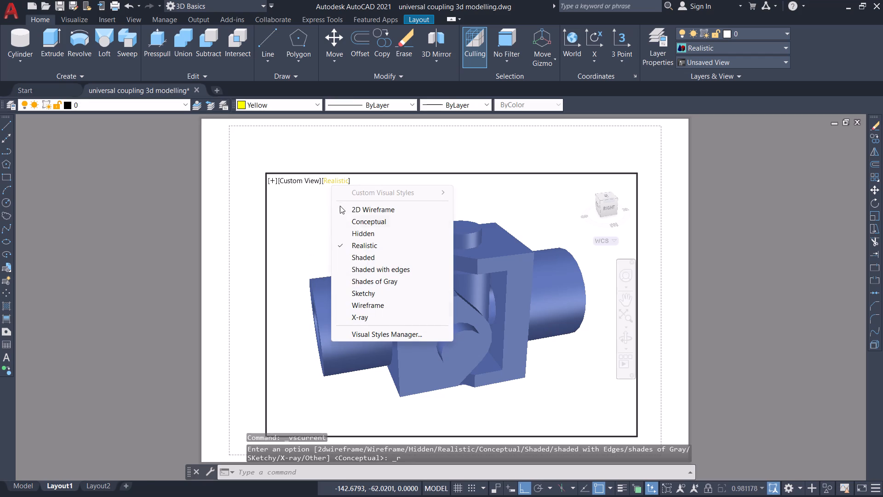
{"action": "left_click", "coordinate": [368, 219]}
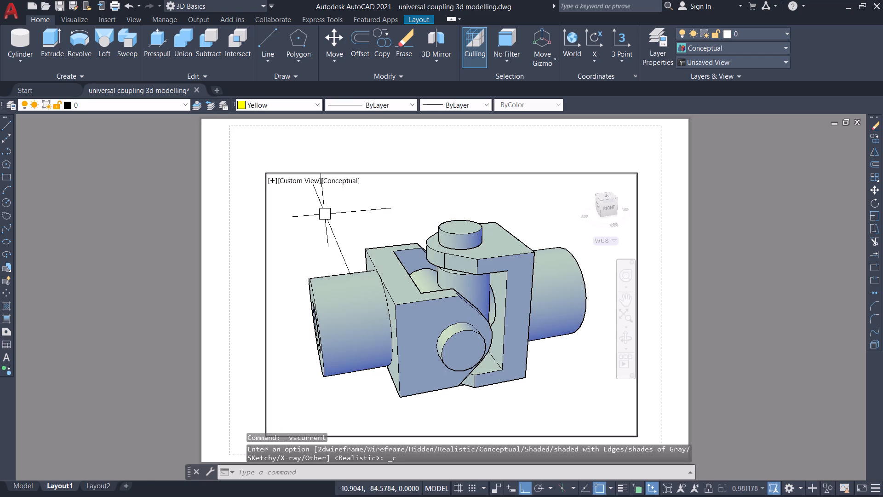
Return to paper space and open a plot preview of Layout1 with the DWG To PDF plotter.
{"action": "double_click", "coordinate": [763, 221]}
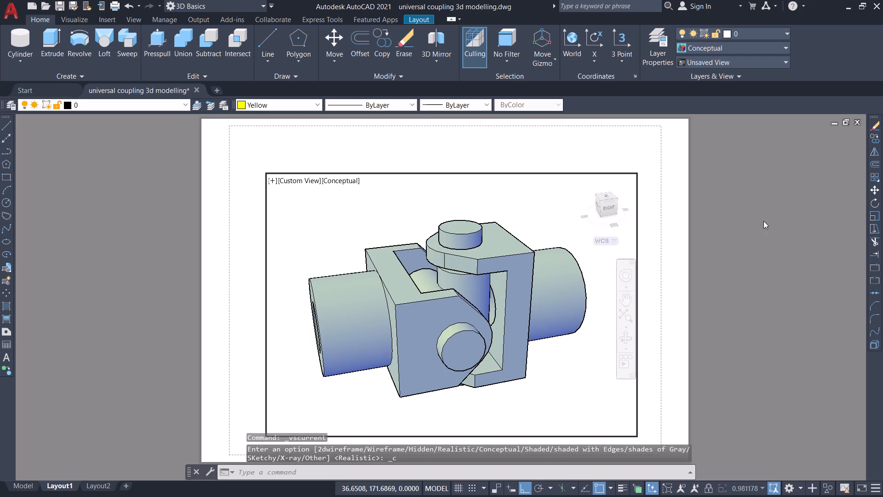
{"action": "right_click", "coordinate": [52, 486]}
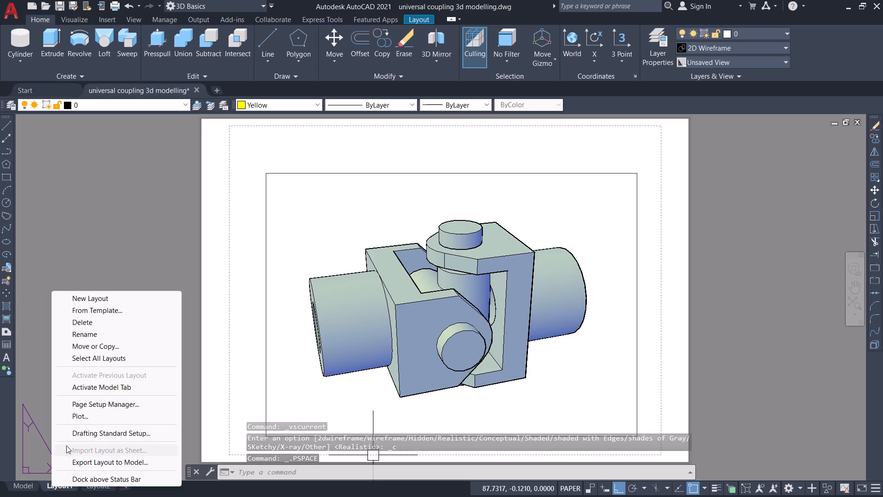
{"action": "left_click", "coordinate": [83, 417]}
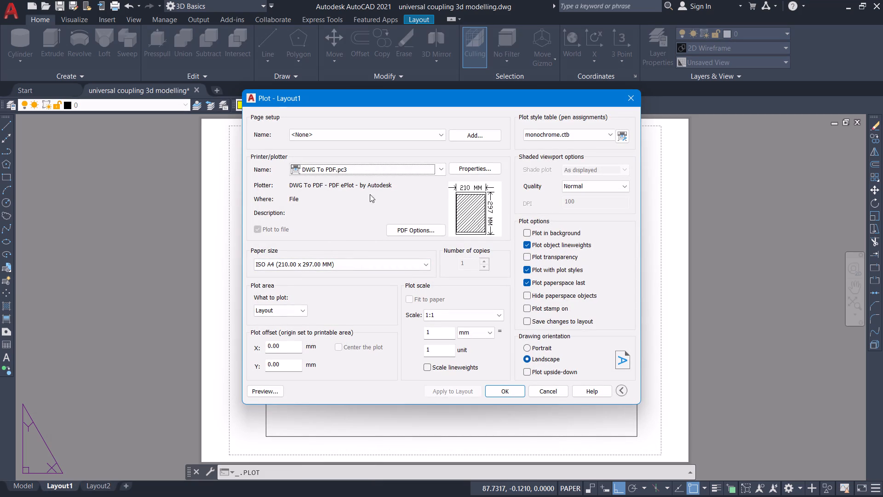
{"action": "left_click", "coordinate": [277, 390]}
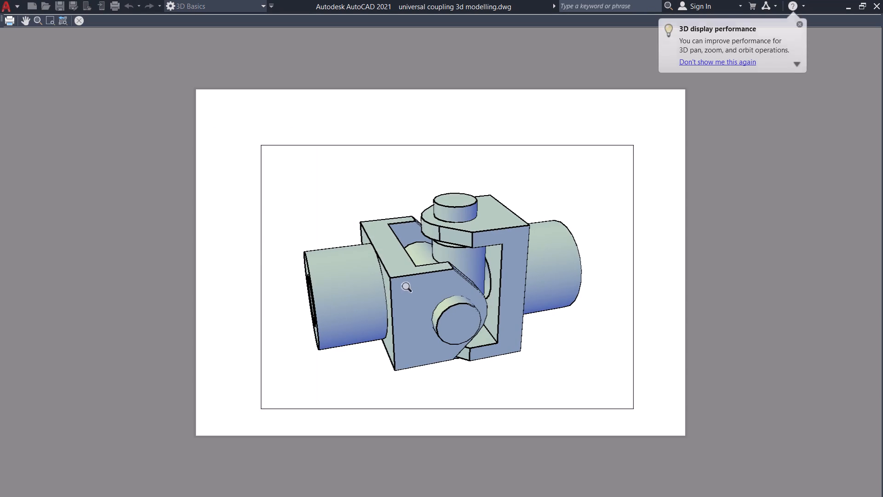
Start the plot from the preview and choose the Autocad folder on the Desktop as the PDF's location.
{"action": "left_click", "coordinate": [11, 21]}
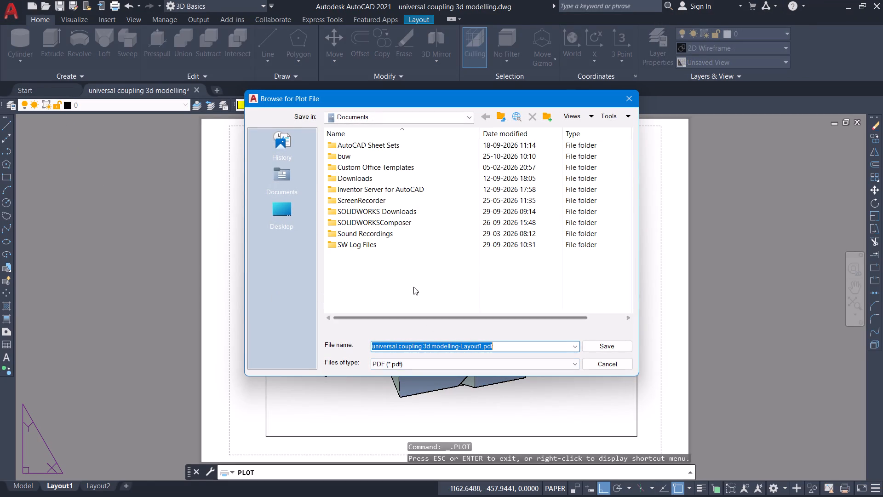
{"action": "left_click", "coordinate": [285, 215]}
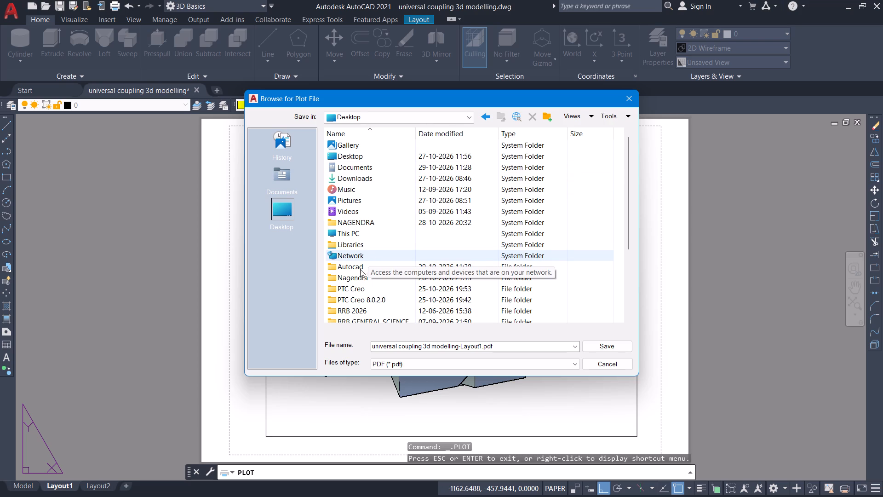
{"action": "left_click", "coordinate": [359, 266]}
{"action": "double_click", "coordinate": [359, 266]}
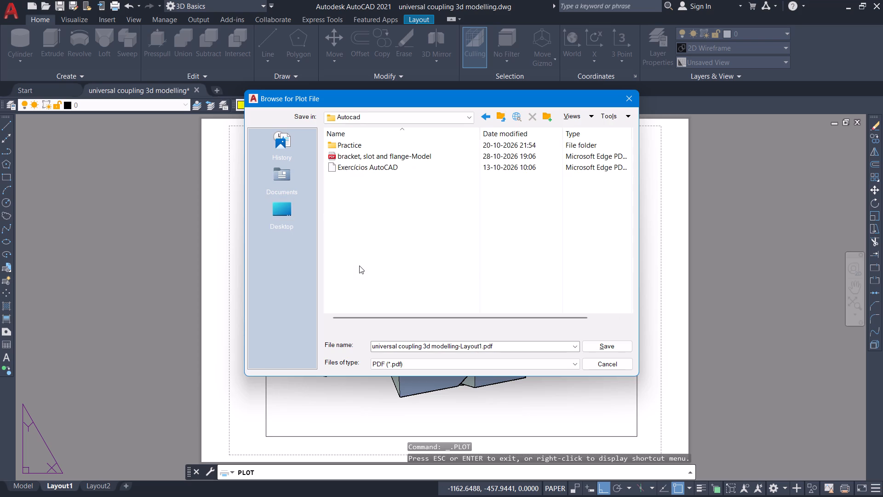
Shorten the plot file name to "universal coupling 3d modelling" and save the PDF in the Autocad folder.
{"action": "left_click", "coordinate": [506, 347]}
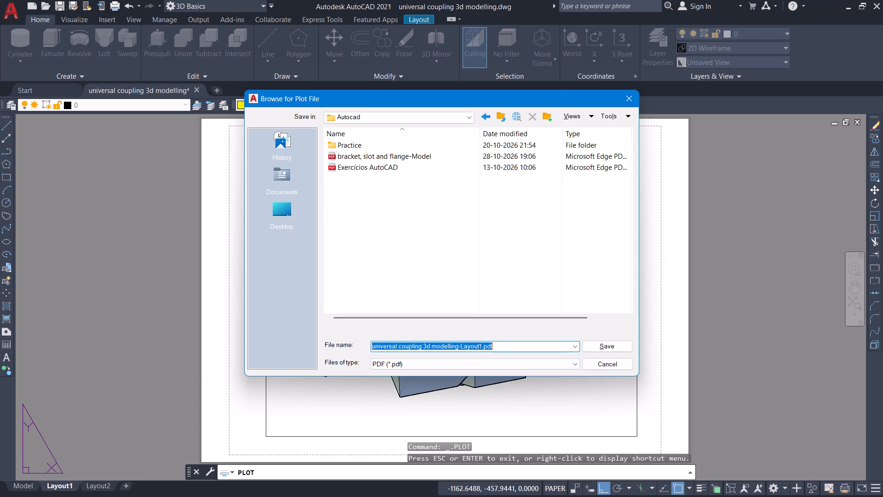
{"action": "left_click", "coordinate": [482, 345]}
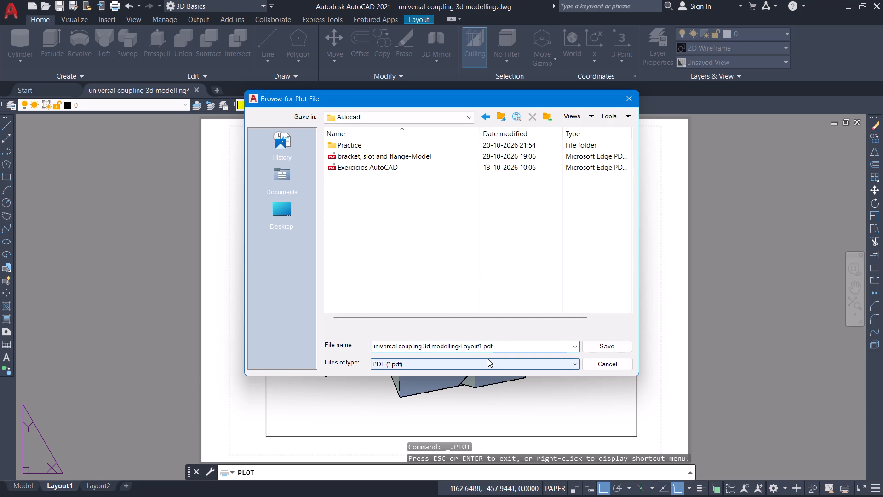
{"action": "key", "text": "BackSpace"}
{"action": "key", "text": "BackSpace"}
{"action": "key", "text": "BackSpace"}
{"action": "key", "text": "BackSpace"}
{"action": "key", "text": "BackSpace"}
{"action": "key", "text": "BackSpace"}
{"action": "key", "text": "BackSpace"}
{"action": "key", "text": "BackSpace"}
{"action": "left_click", "coordinate": [493, 348]}
{"action": "key", "text": "BackSpace"}
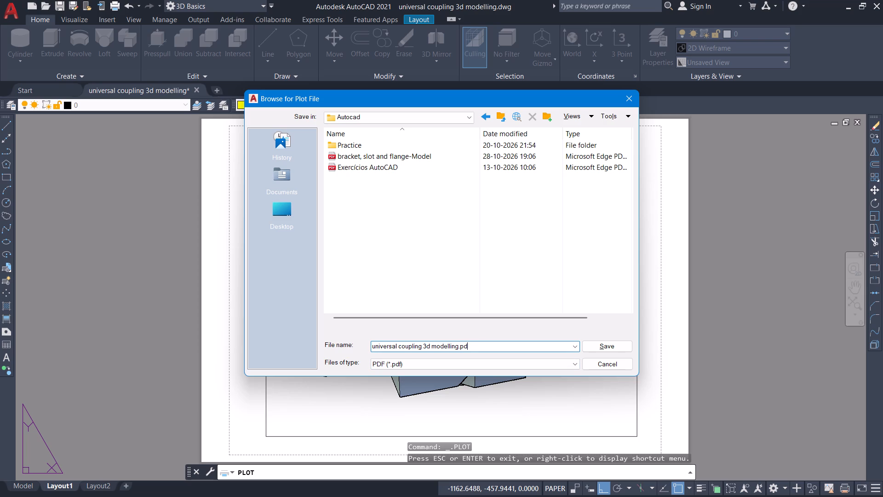
{"action": "key", "text": "BackSpace"}
{"action": "key", "text": "BackSpace"}
{"action": "key", "text": "BackSpace"}
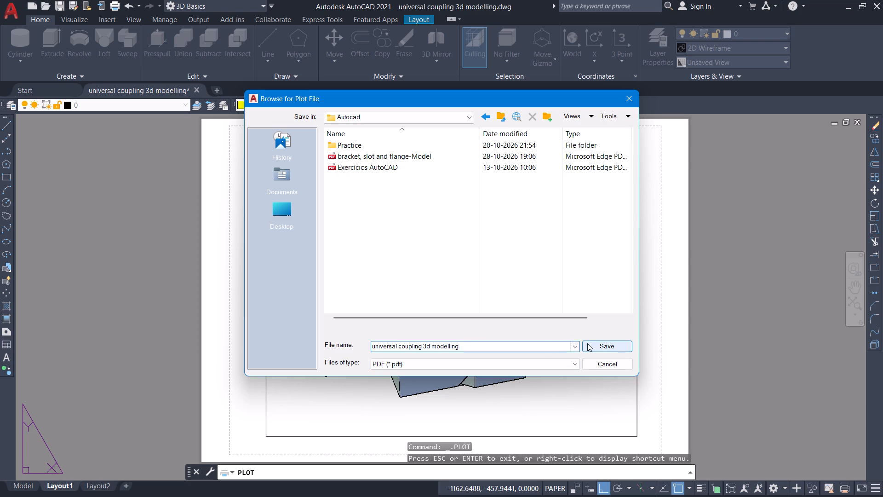
{"action": "left_click", "coordinate": [587, 343]}
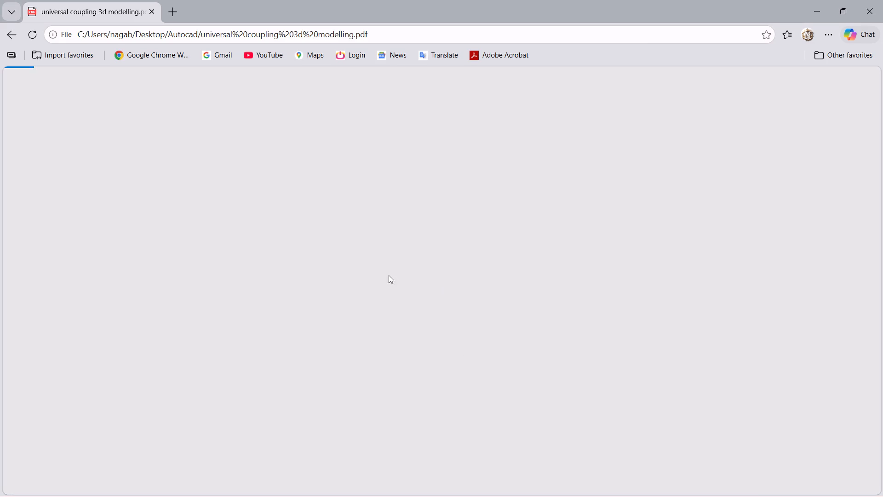
Look over the plotted coupling page in the PDF viewer, and close the viewer.
{"action": "scroll", "coordinate": [435, 328], "scroll_direction": "down", "scroll_amount": 2}
{"action": "scroll", "coordinate": [435, 328], "scroll_direction": "up", "scroll_amount": 3}
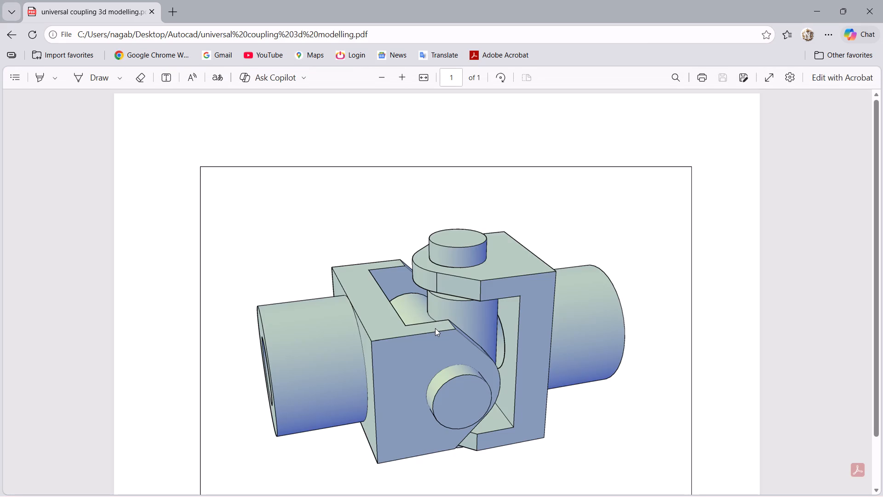
{"action": "scroll", "coordinate": [435, 328], "scroll_direction": "up", "scroll_amount": 1}
{"action": "scroll", "coordinate": [435, 328], "scroll_direction": "down", "scroll_amount": 3}
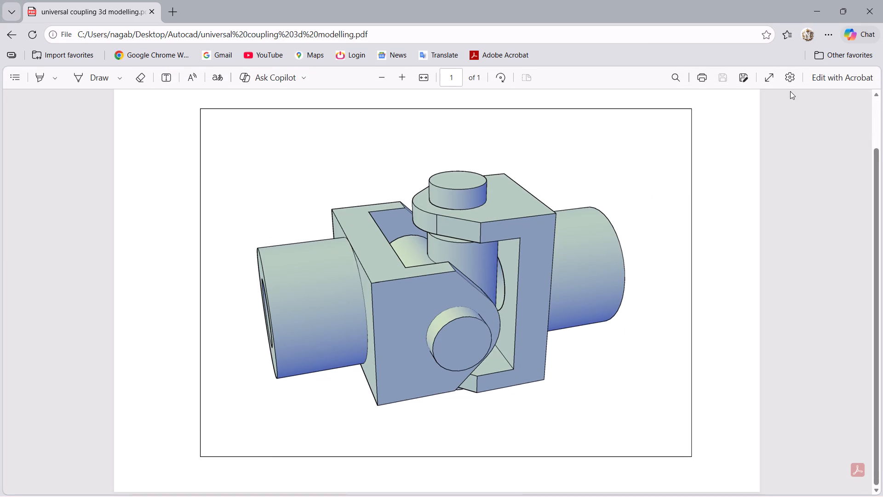
{"action": "left_click", "coordinate": [872, 4]}
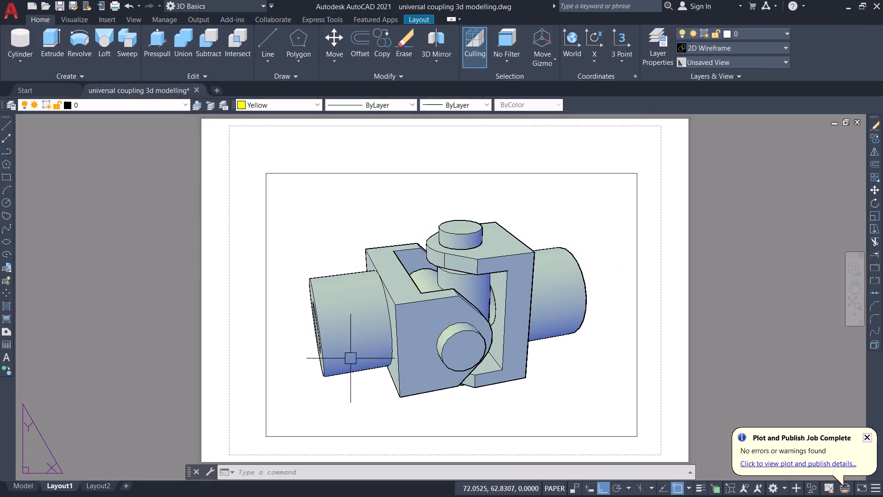
Return to model space and turn off log file recording with the LOGFILEOFF command.
{"action": "left_click", "coordinate": [30, 482]}
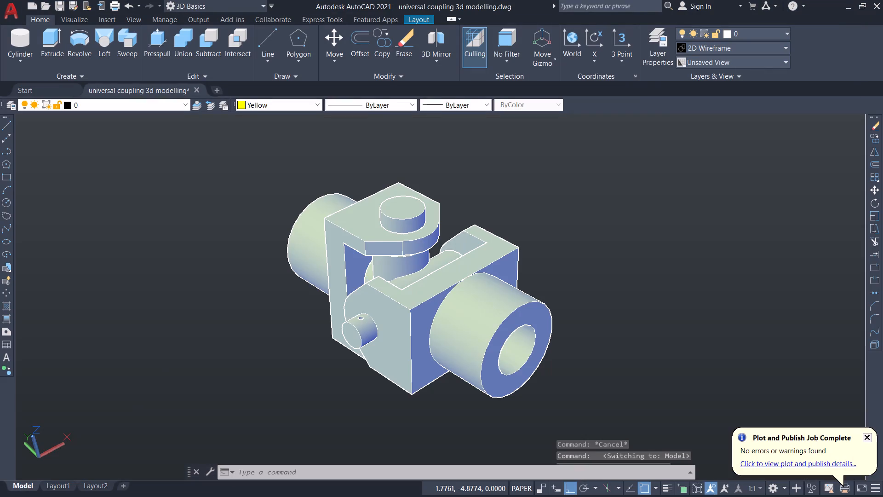
{"action": "scroll", "coordinate": [412, 253], "scroll_direction": "up", "scroll_amount": 2}
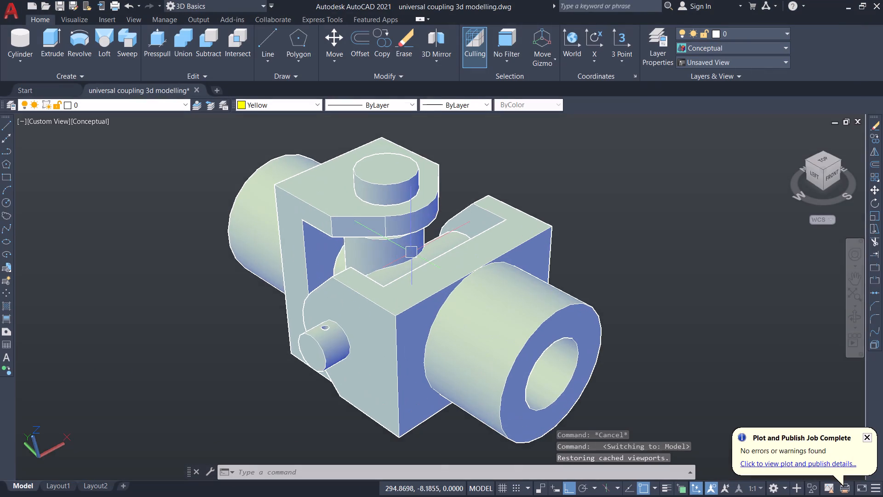
{"action": "scroll", "coordinate": [412, 253], "scroll_direction": "down", "scroll_amount": 2}
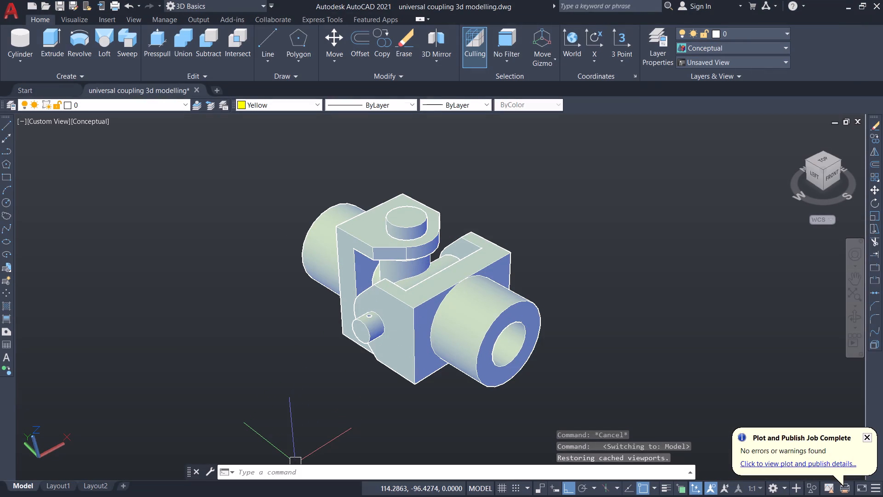
{"action": "left_click", "coordinate": [291, 470]}
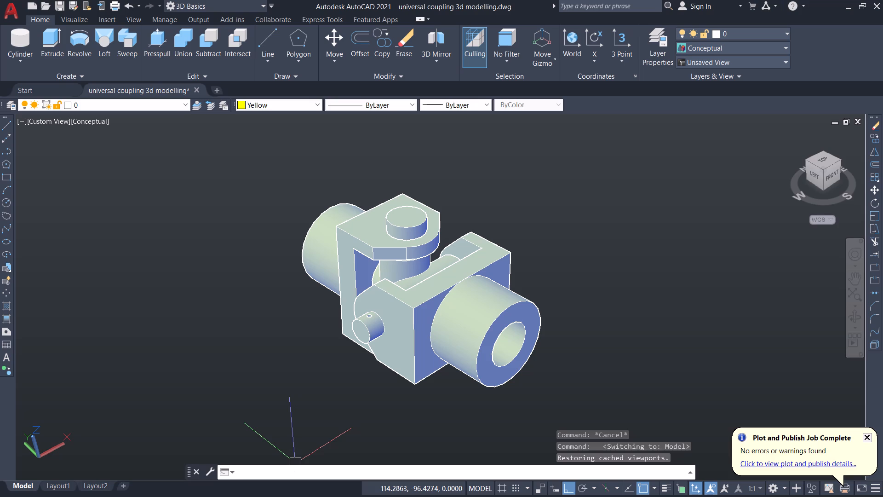
{"action": "type", "text": "log"}
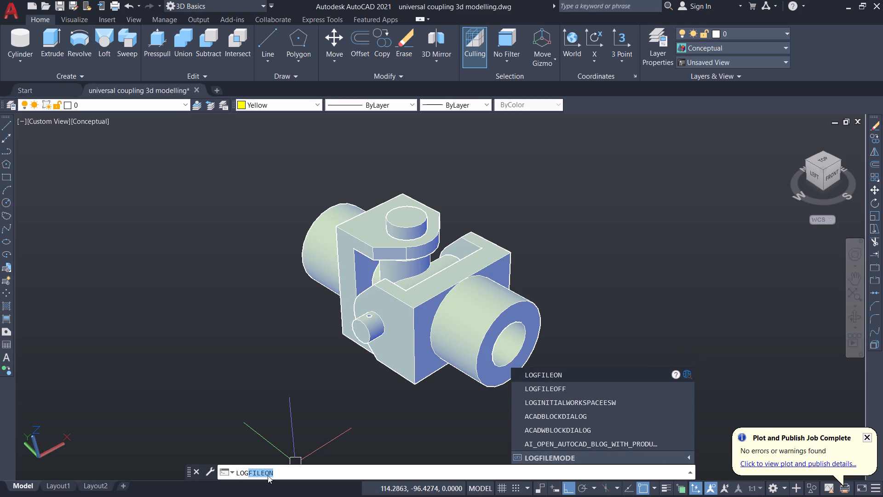
{"action": "left_click", "coordinate": [593, 392]}
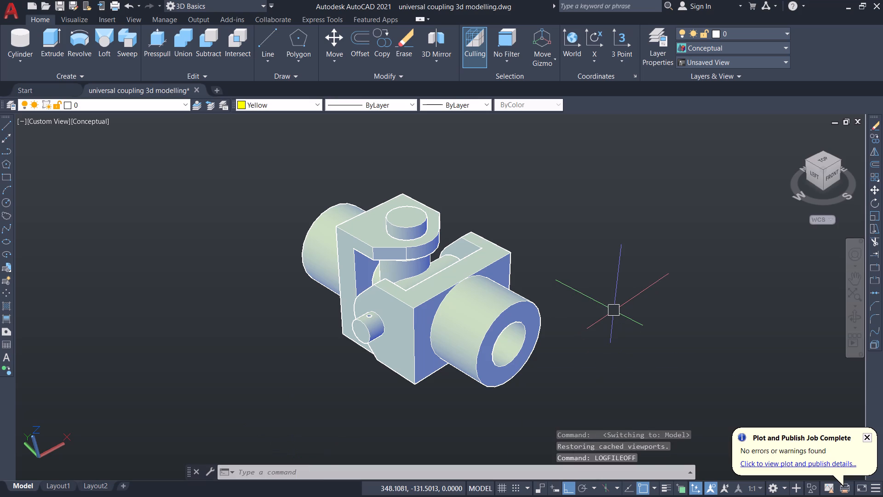
Save the universal coupling drawing and close AutoCAD.
{"action": "key", "text": "ctrl+s"}
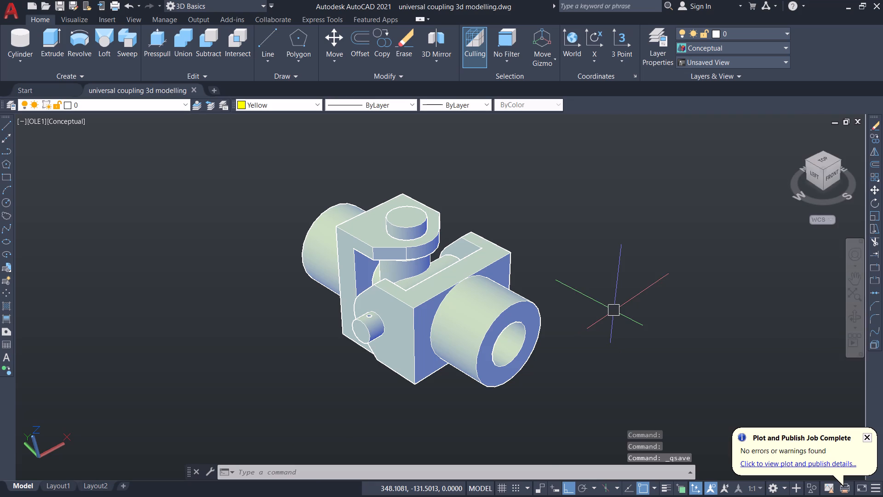
{"action": "left_click", "coordinate": [876, 6]}
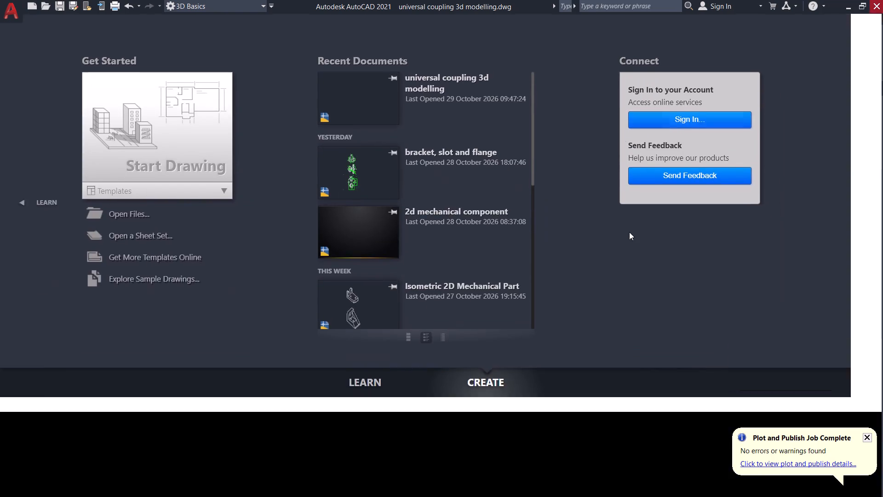